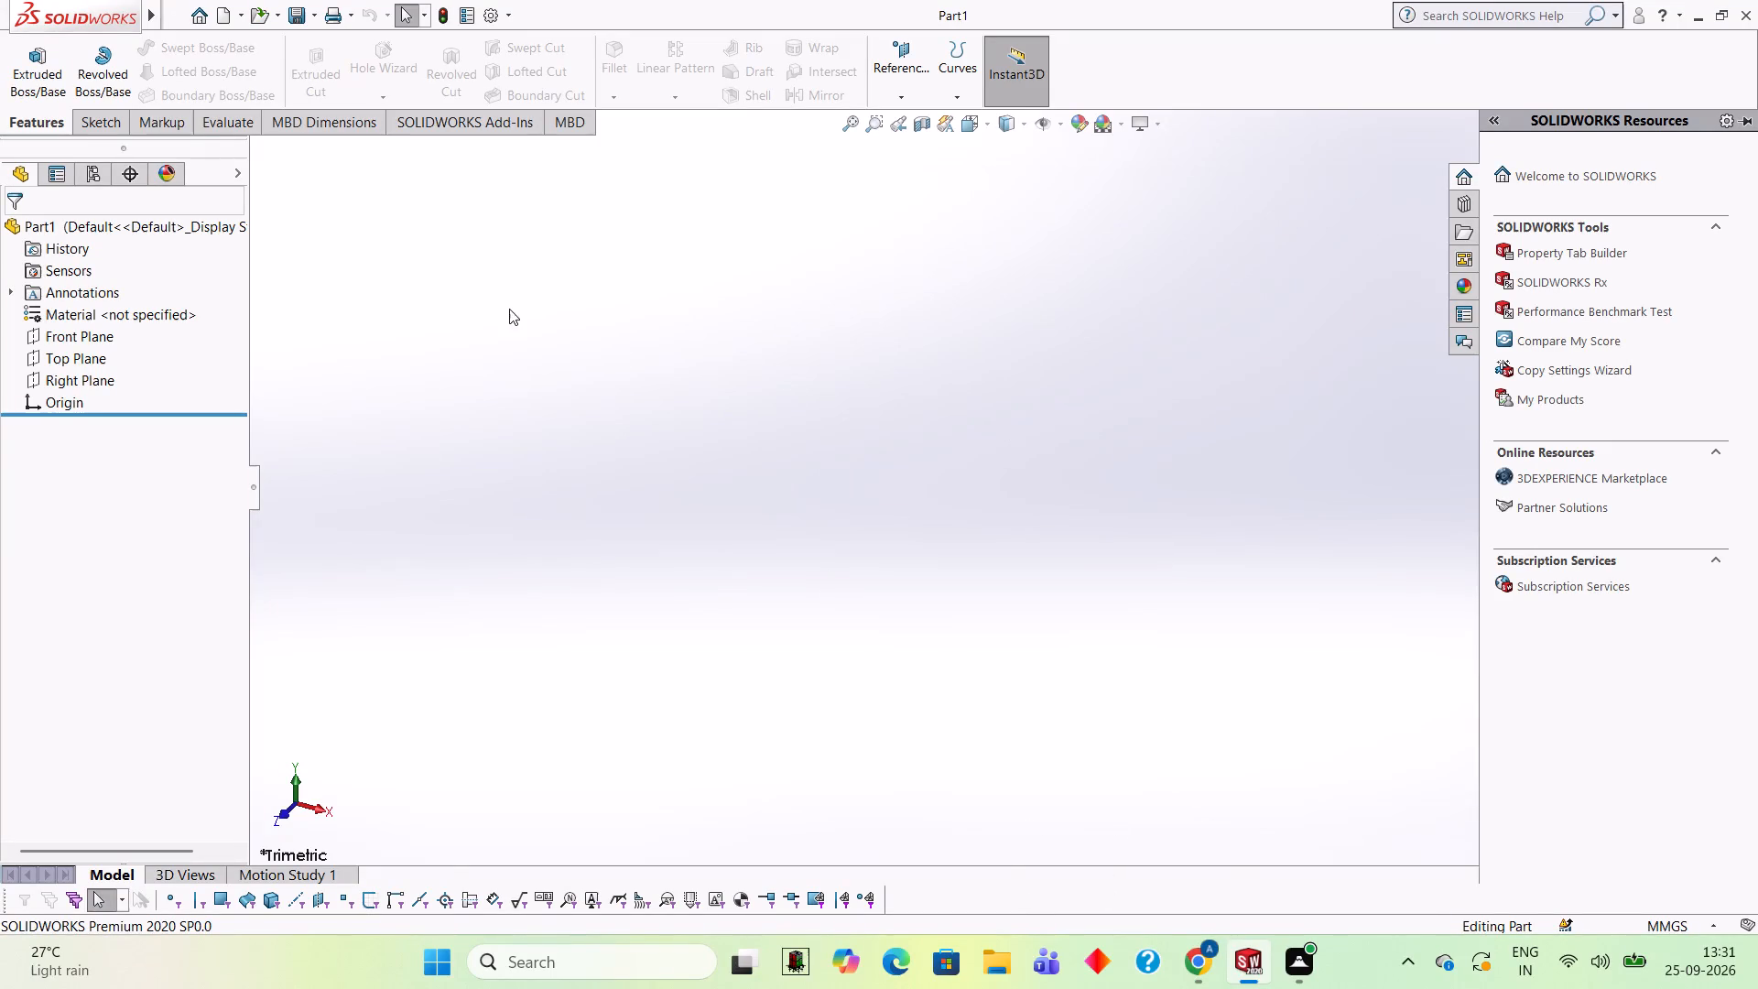
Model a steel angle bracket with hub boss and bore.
Start a new sketch on the Front Plane.
left_click(100, 329)
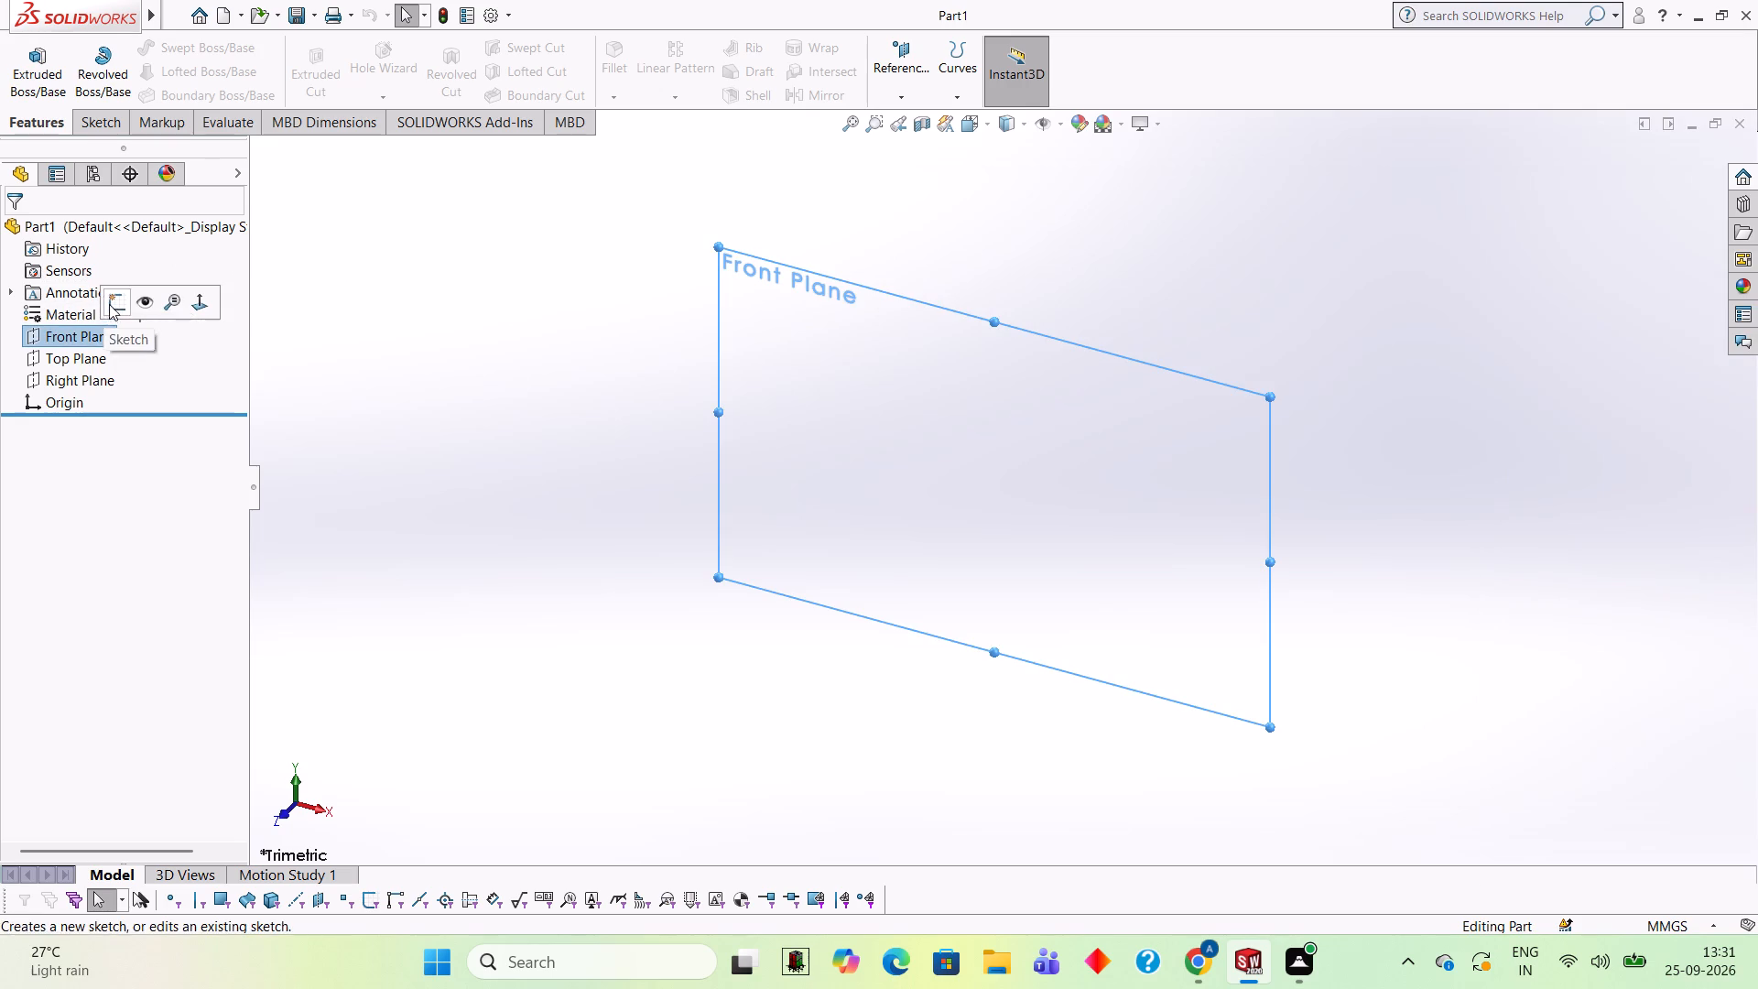
left_click(109, 304)
left_click(860, 473)
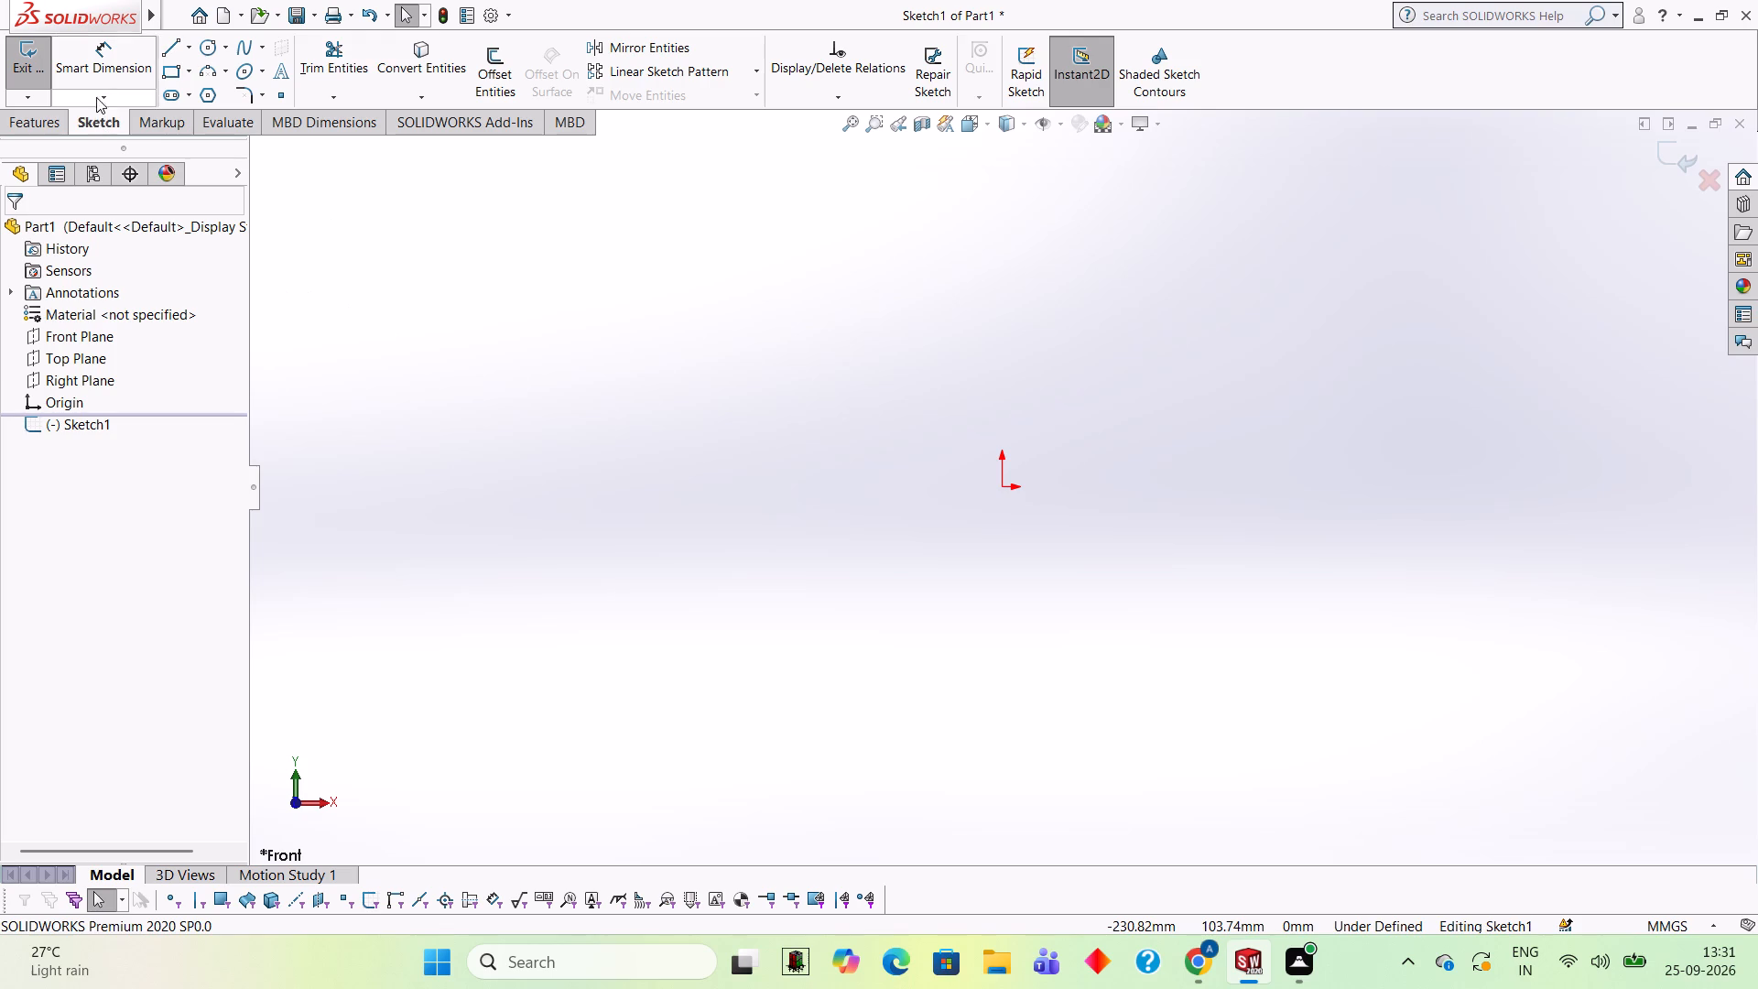
Draw a 40 mm vertical line down from the origin and extend it with a separate 10 mm vertical line.
left_click(179, 56)
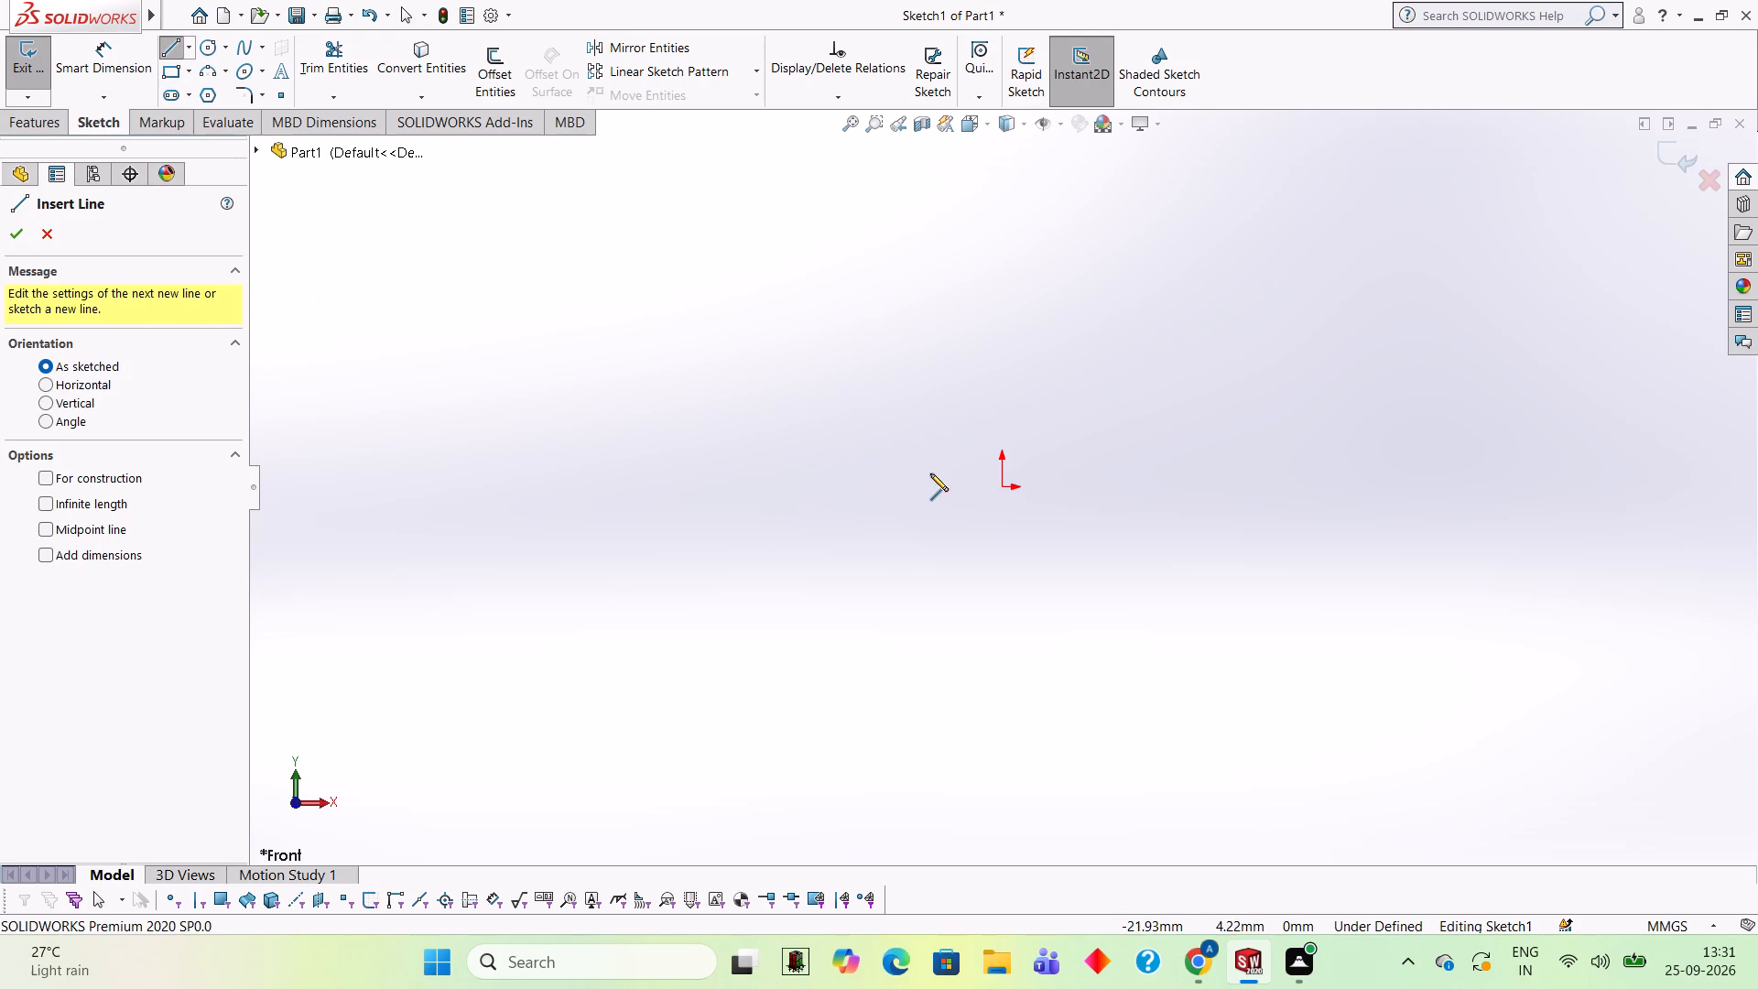
left_click(1001, 487)
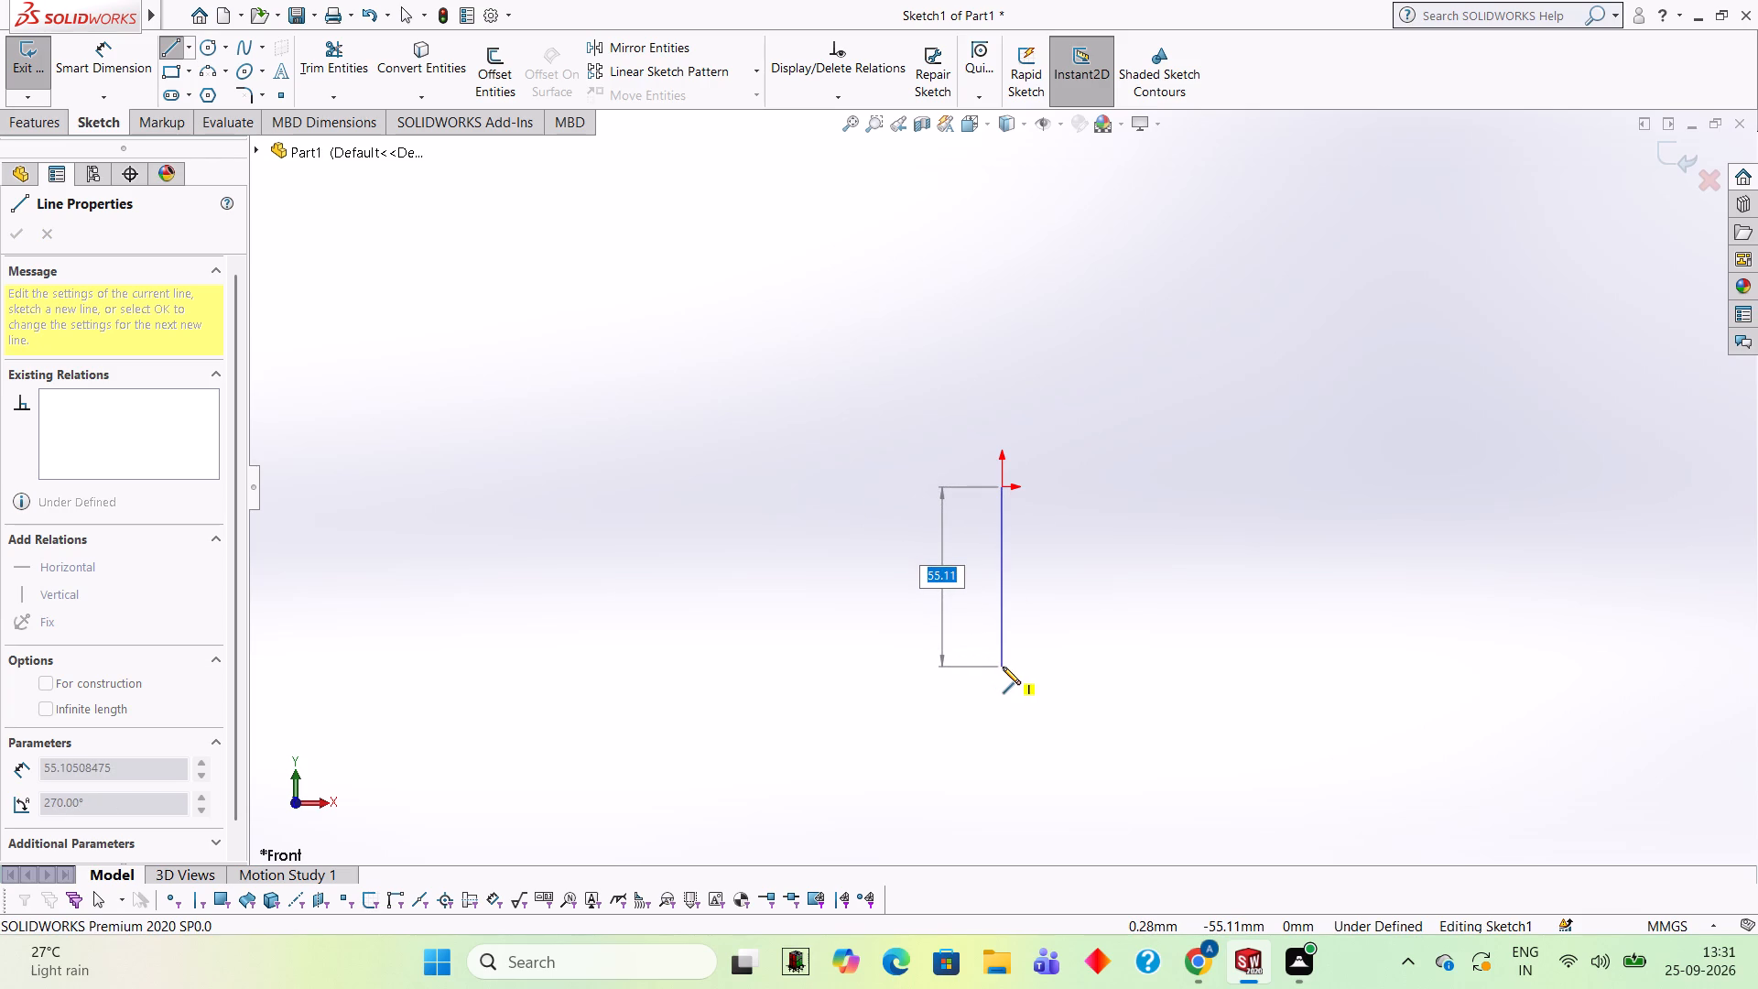
type("40")
key("Return")
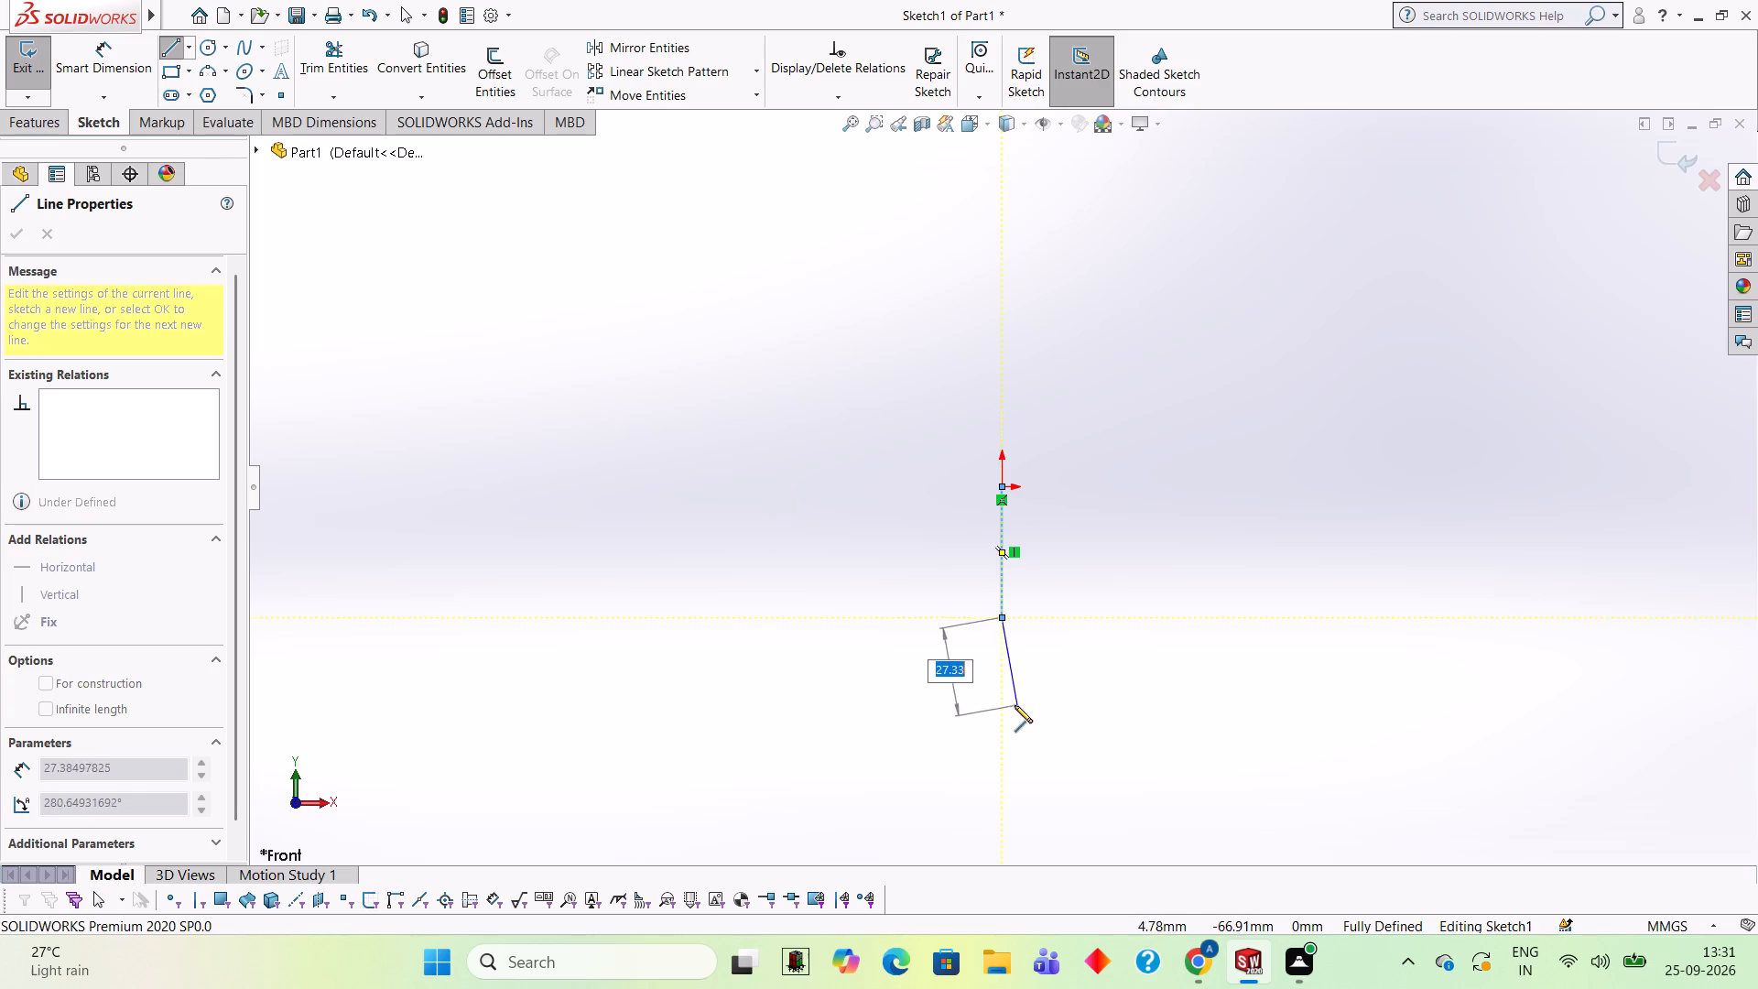
type("10")
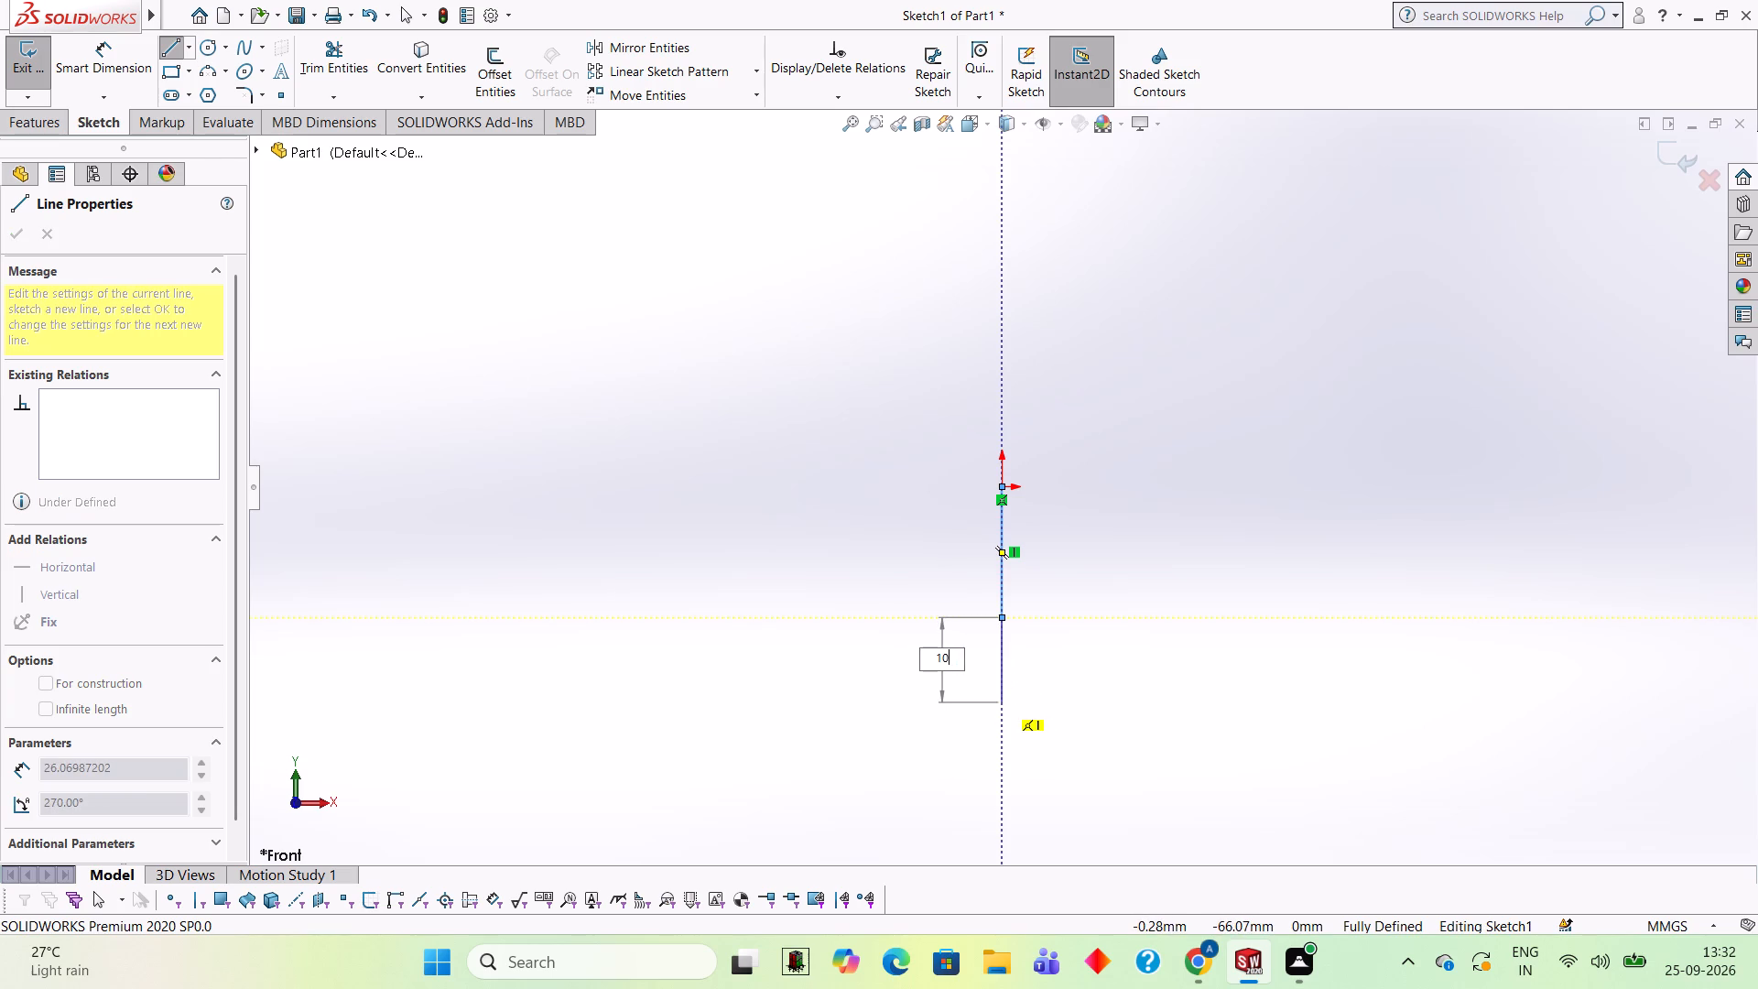
key("Return")
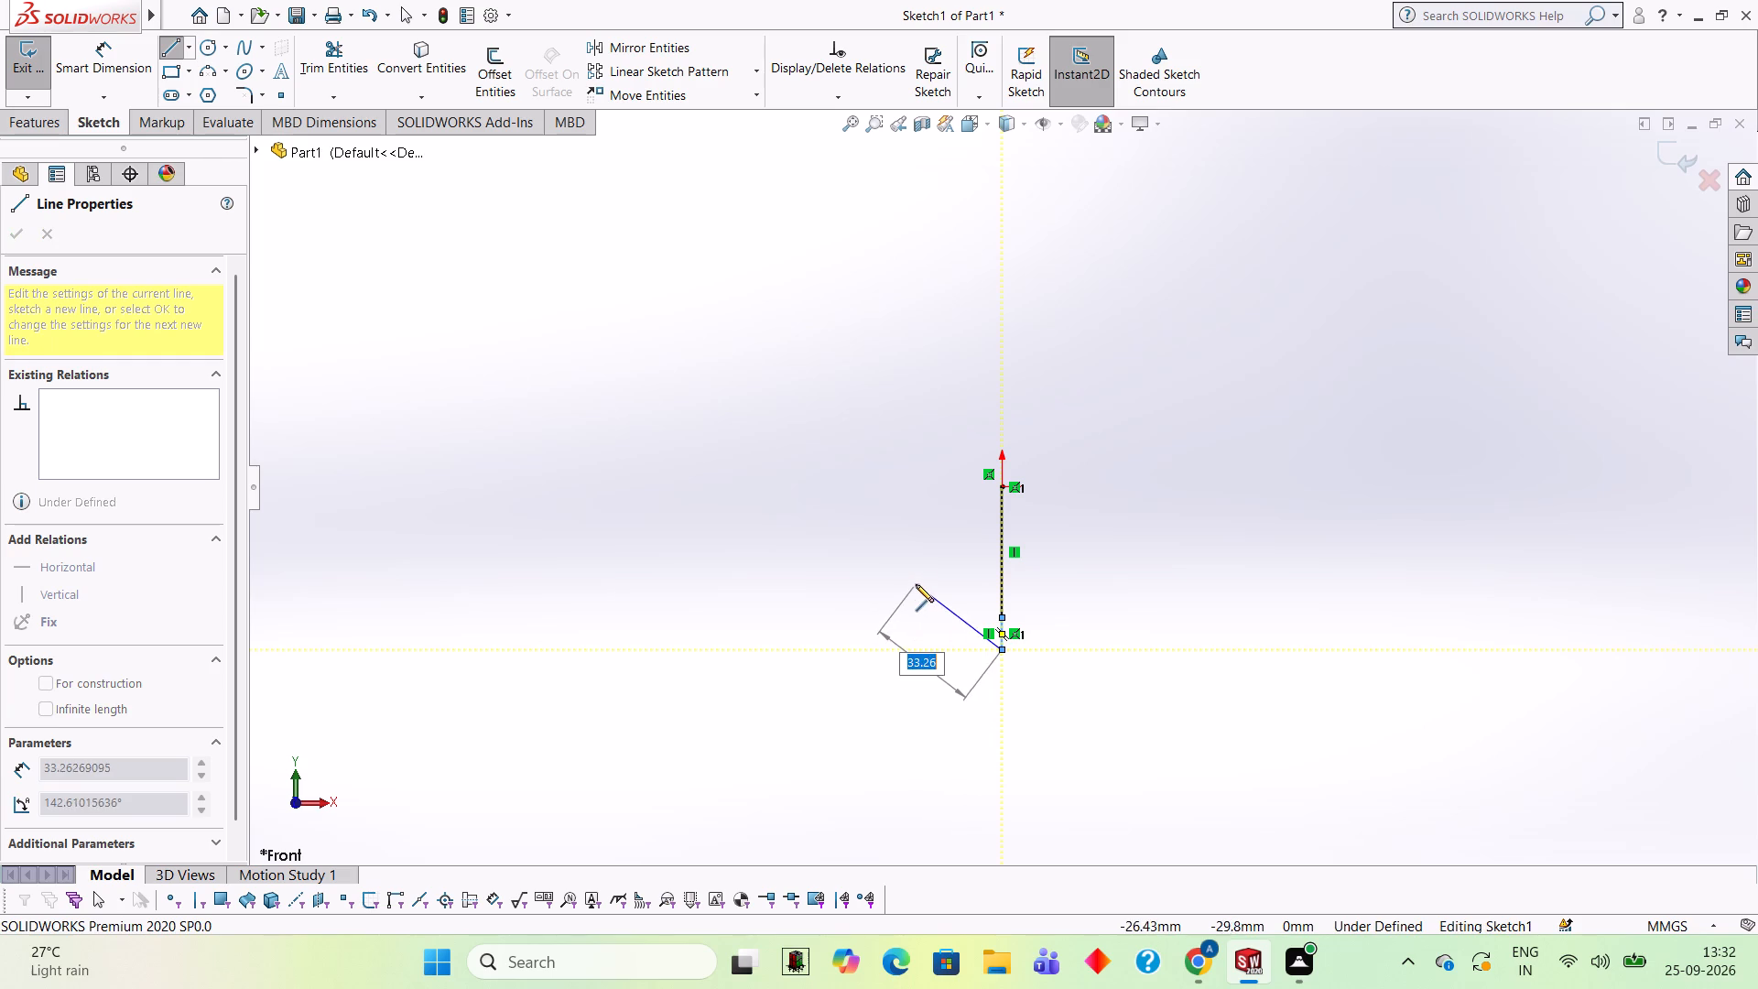
key("Escape")
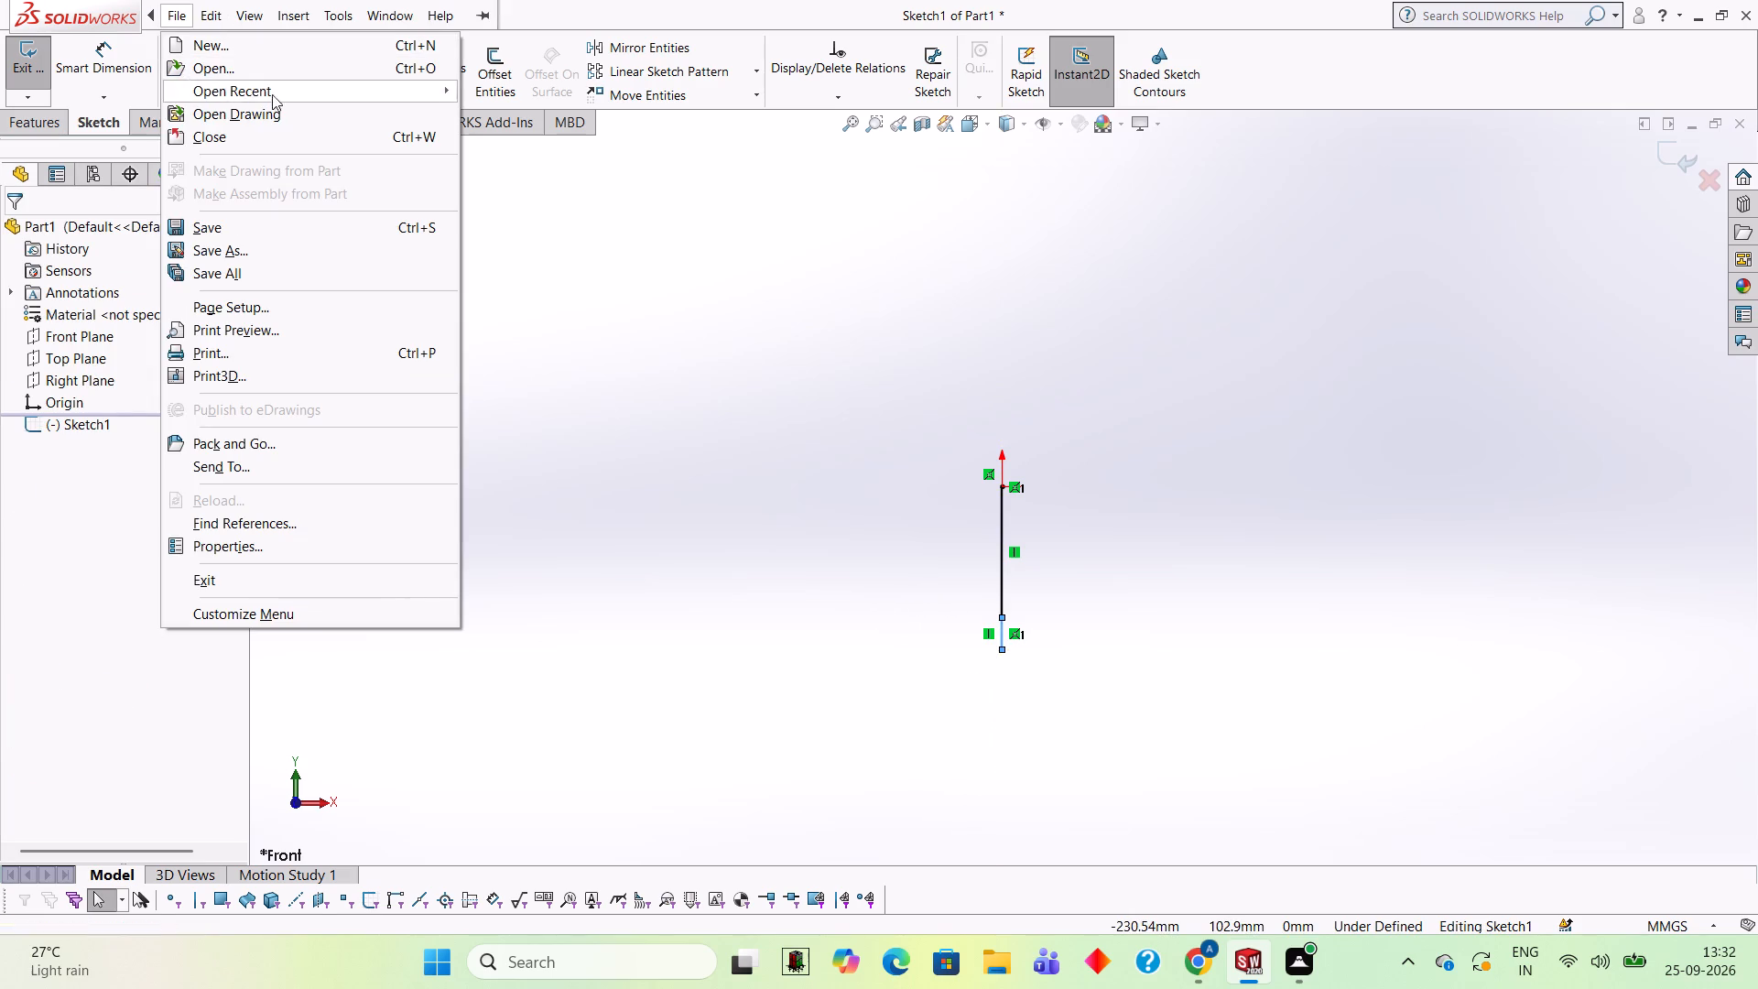
left_click(509, 200)
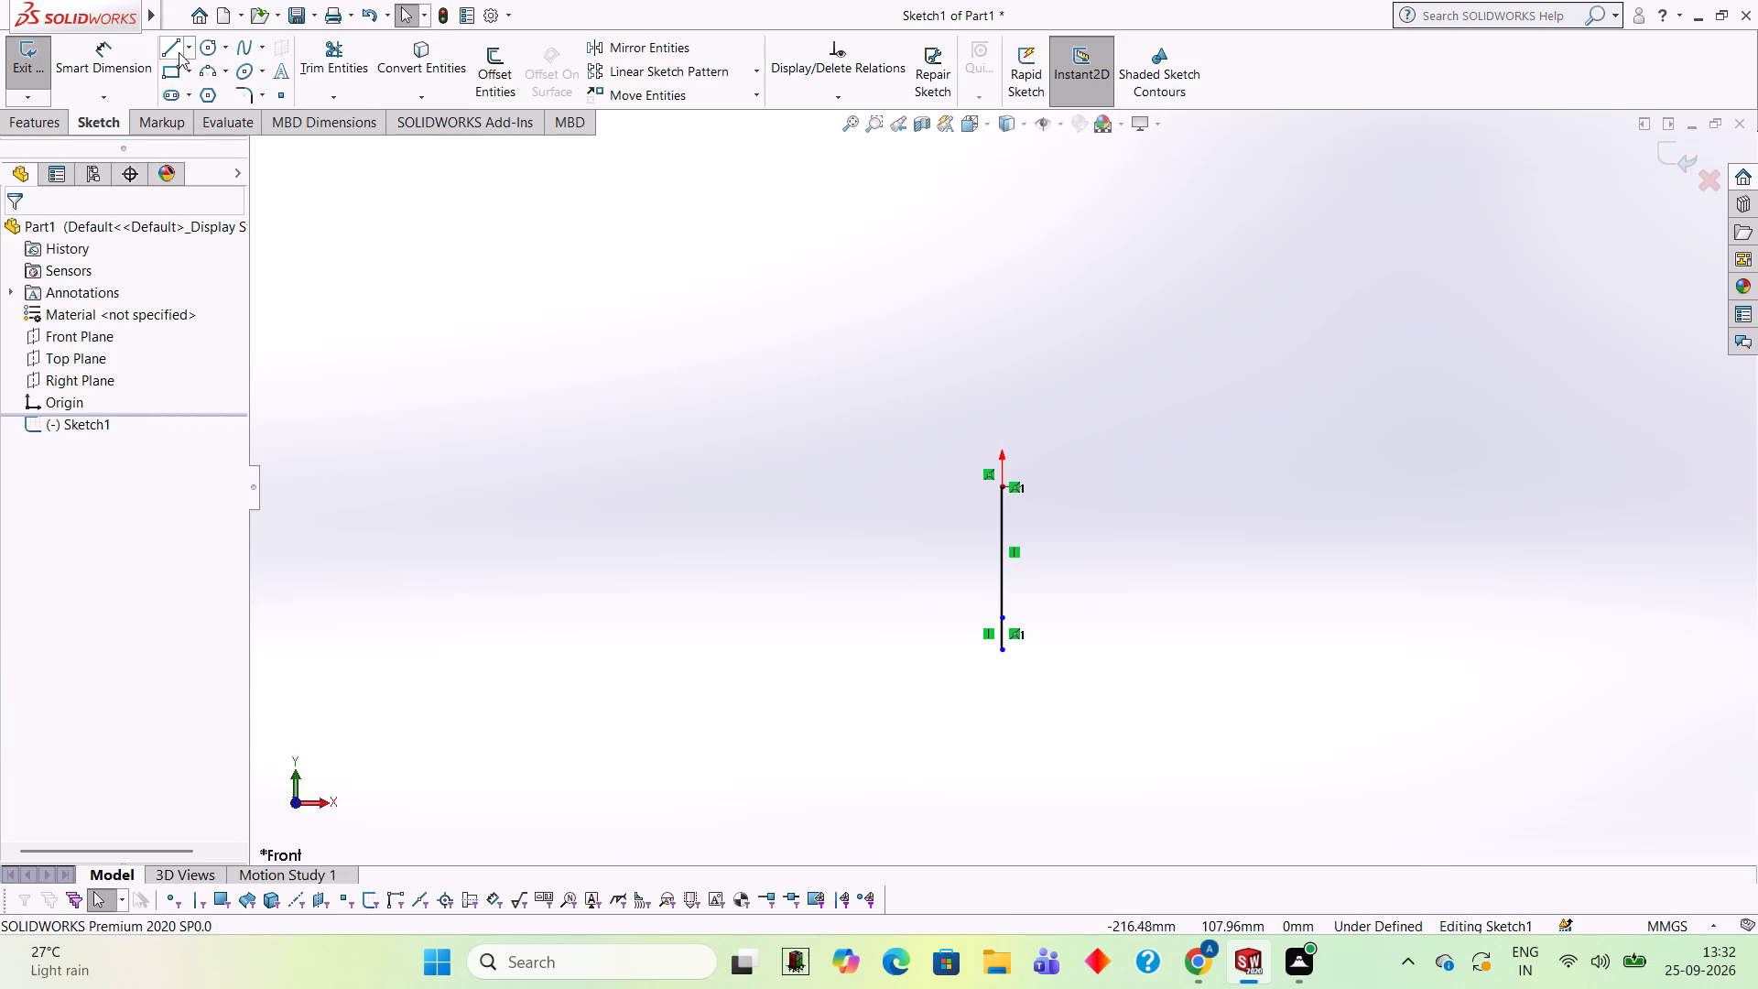
Draw a 10 mm horizontal line toward positive X from the lower end of the 40 mm vertical line.
left_click(179, 52)
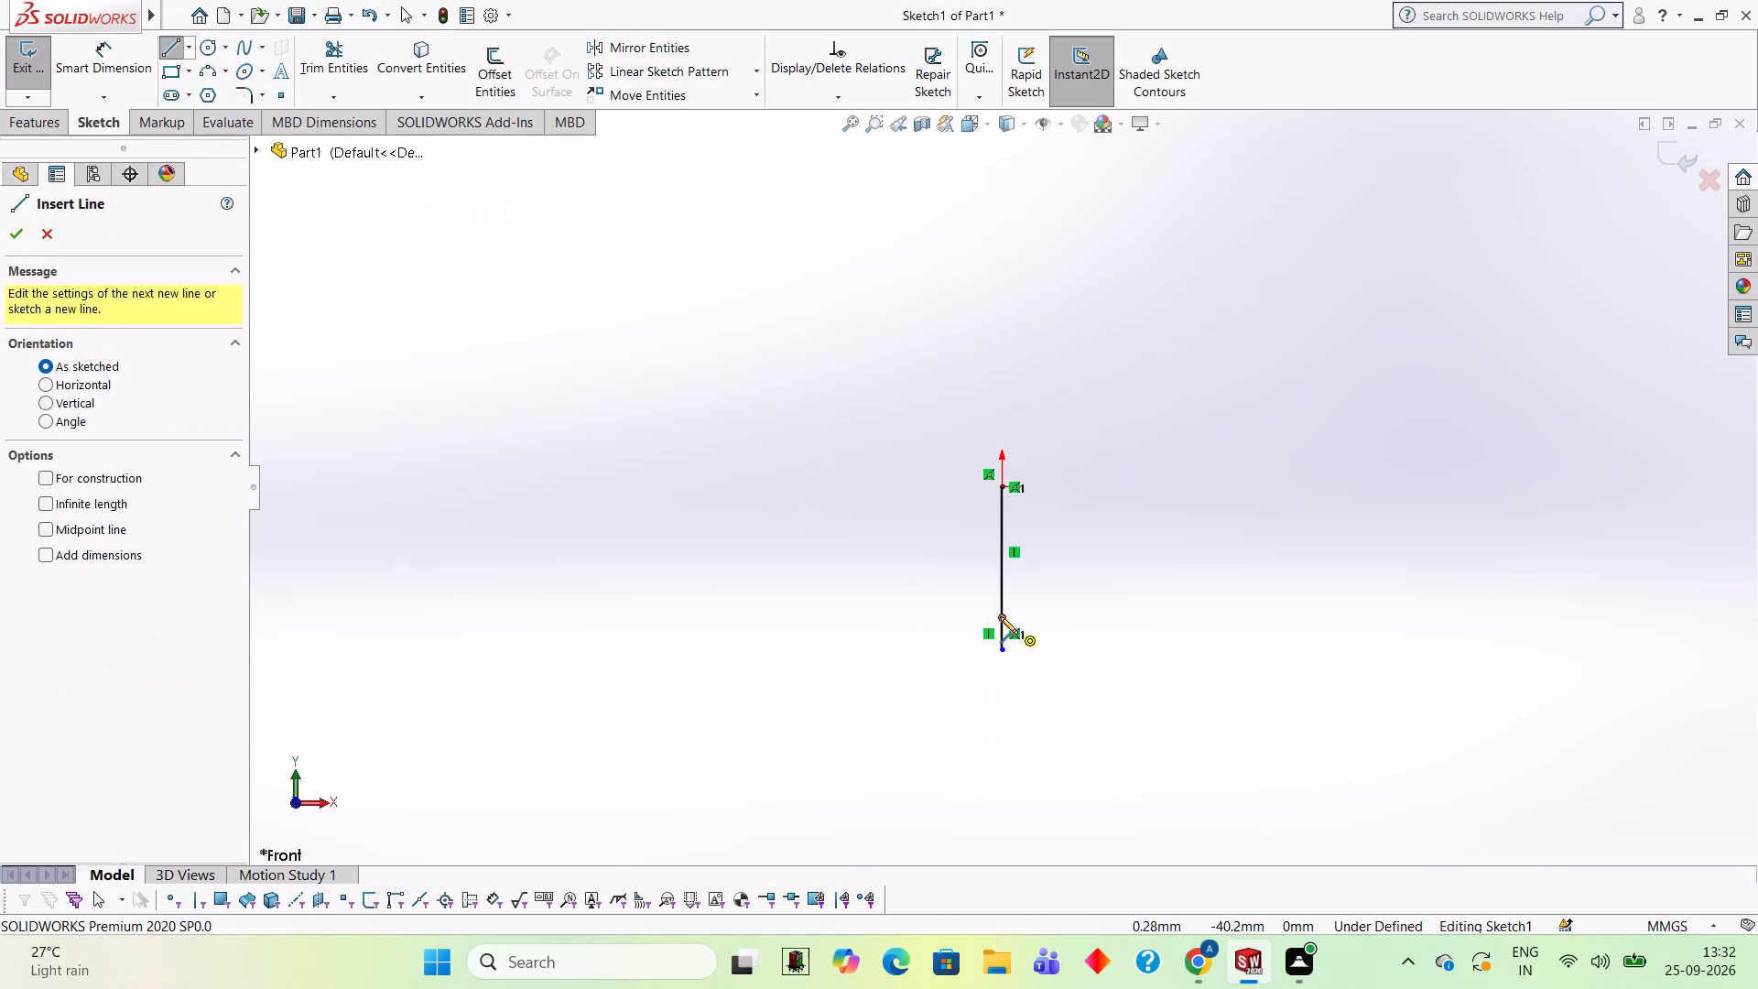
left_click(1000, 616)
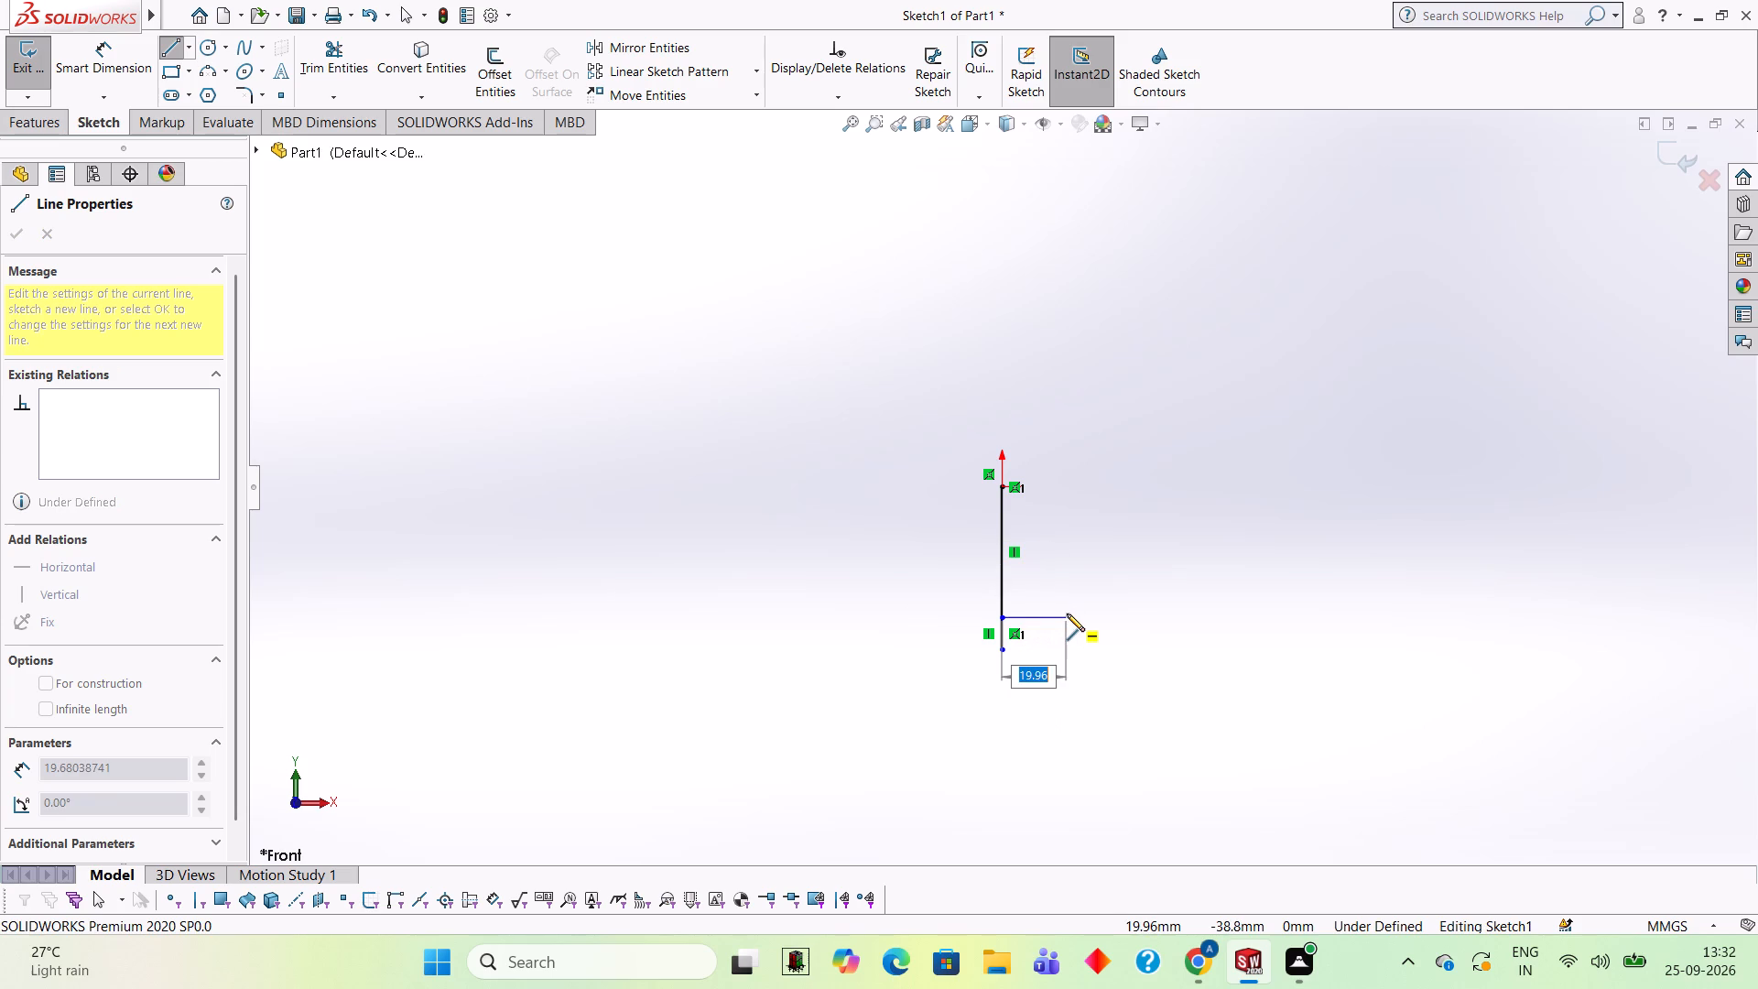
type("10")
key("Return")
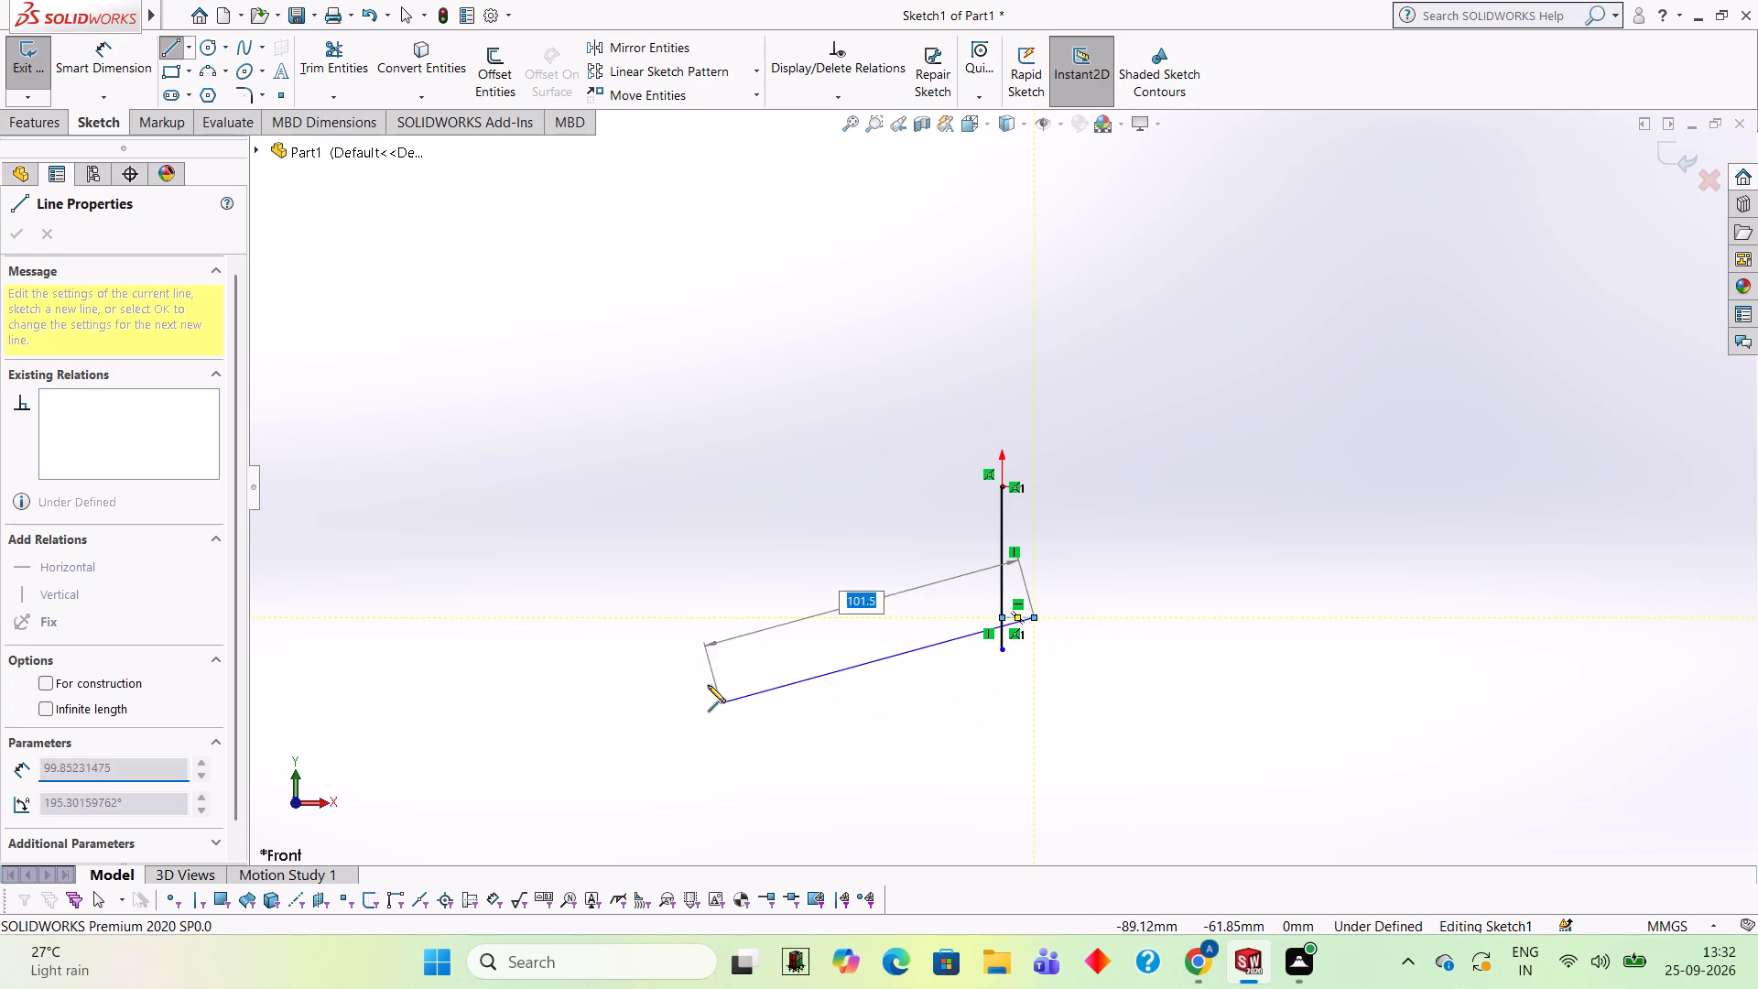
key("Escape")
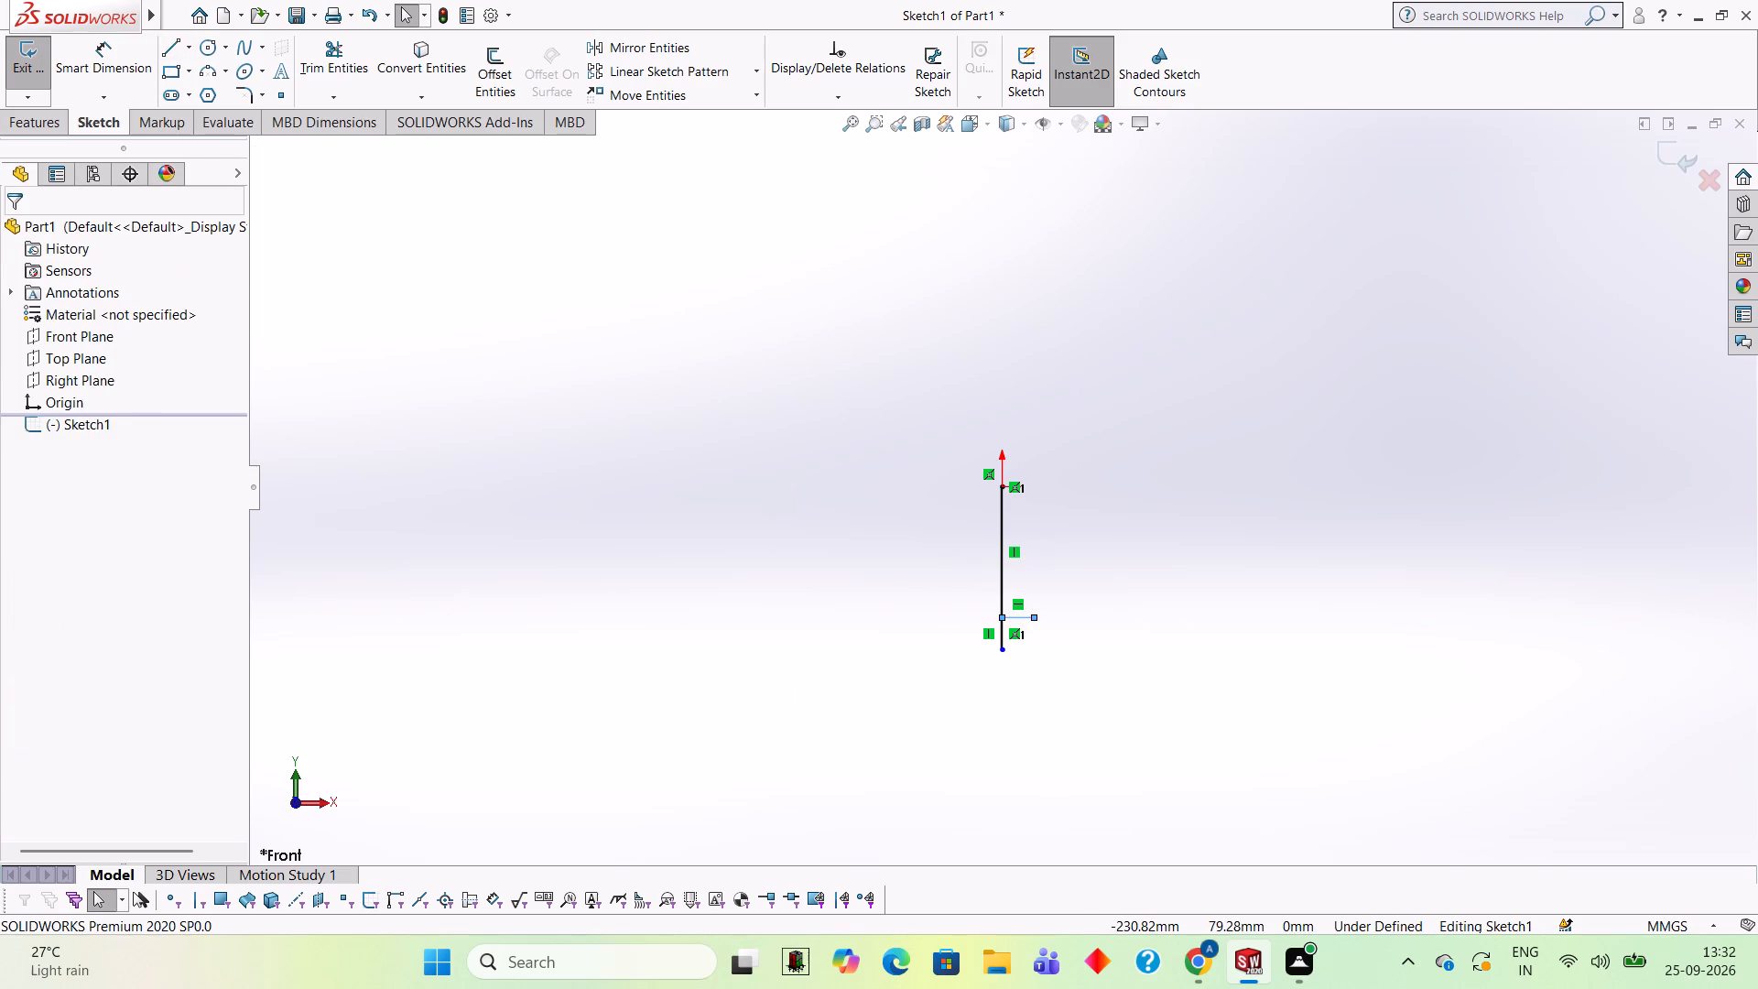
Draw a line chain from the origin: 70 mm horizontally toward positive X, 40 mm down, and 10 mm back inward.
left_click(173, 38)
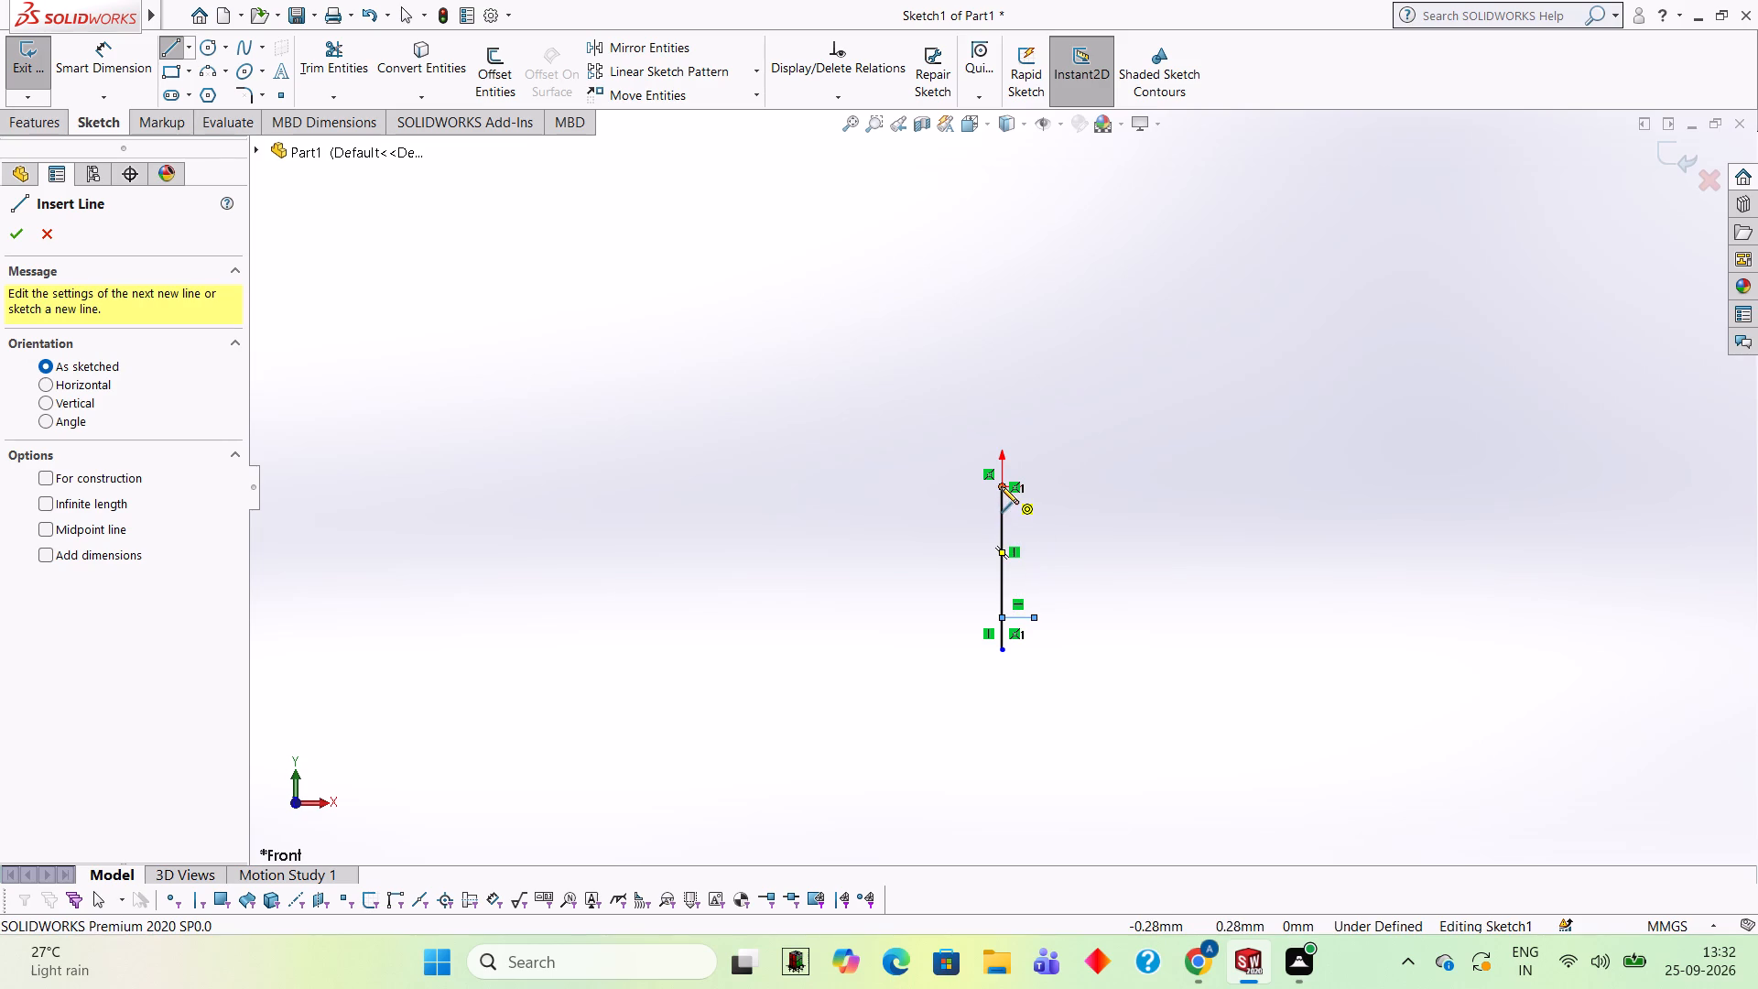
left_click(1001, 486)
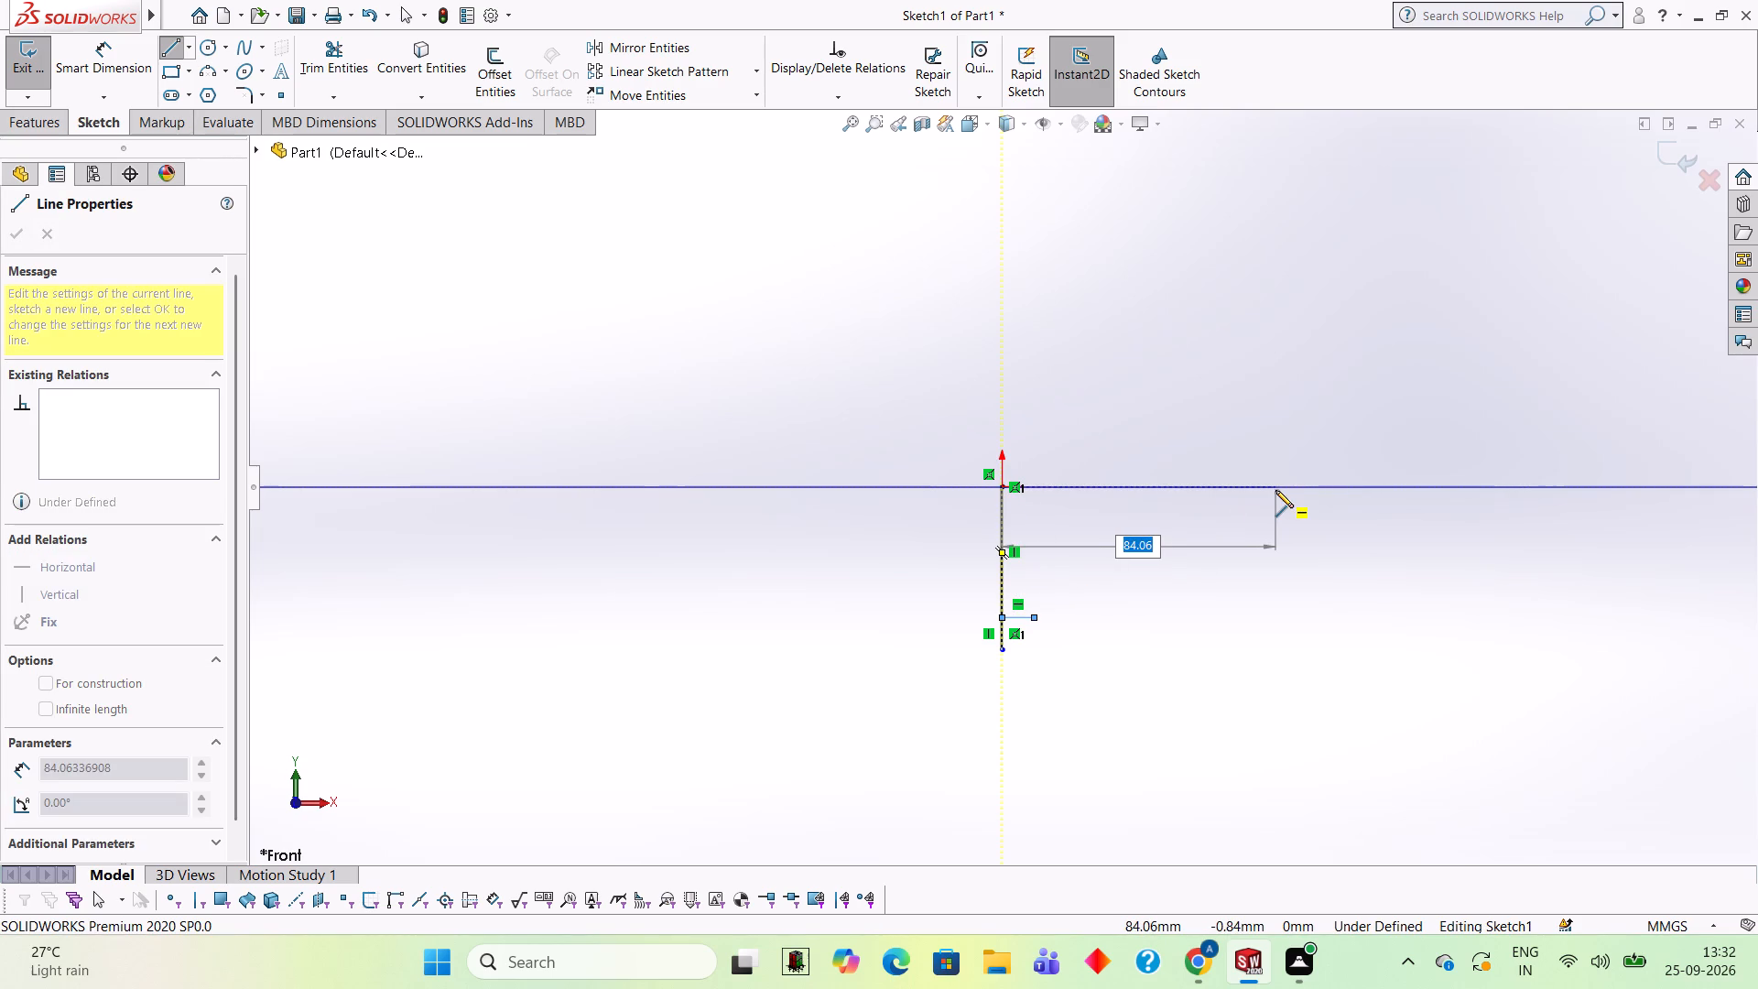
type("70")
key("Return")
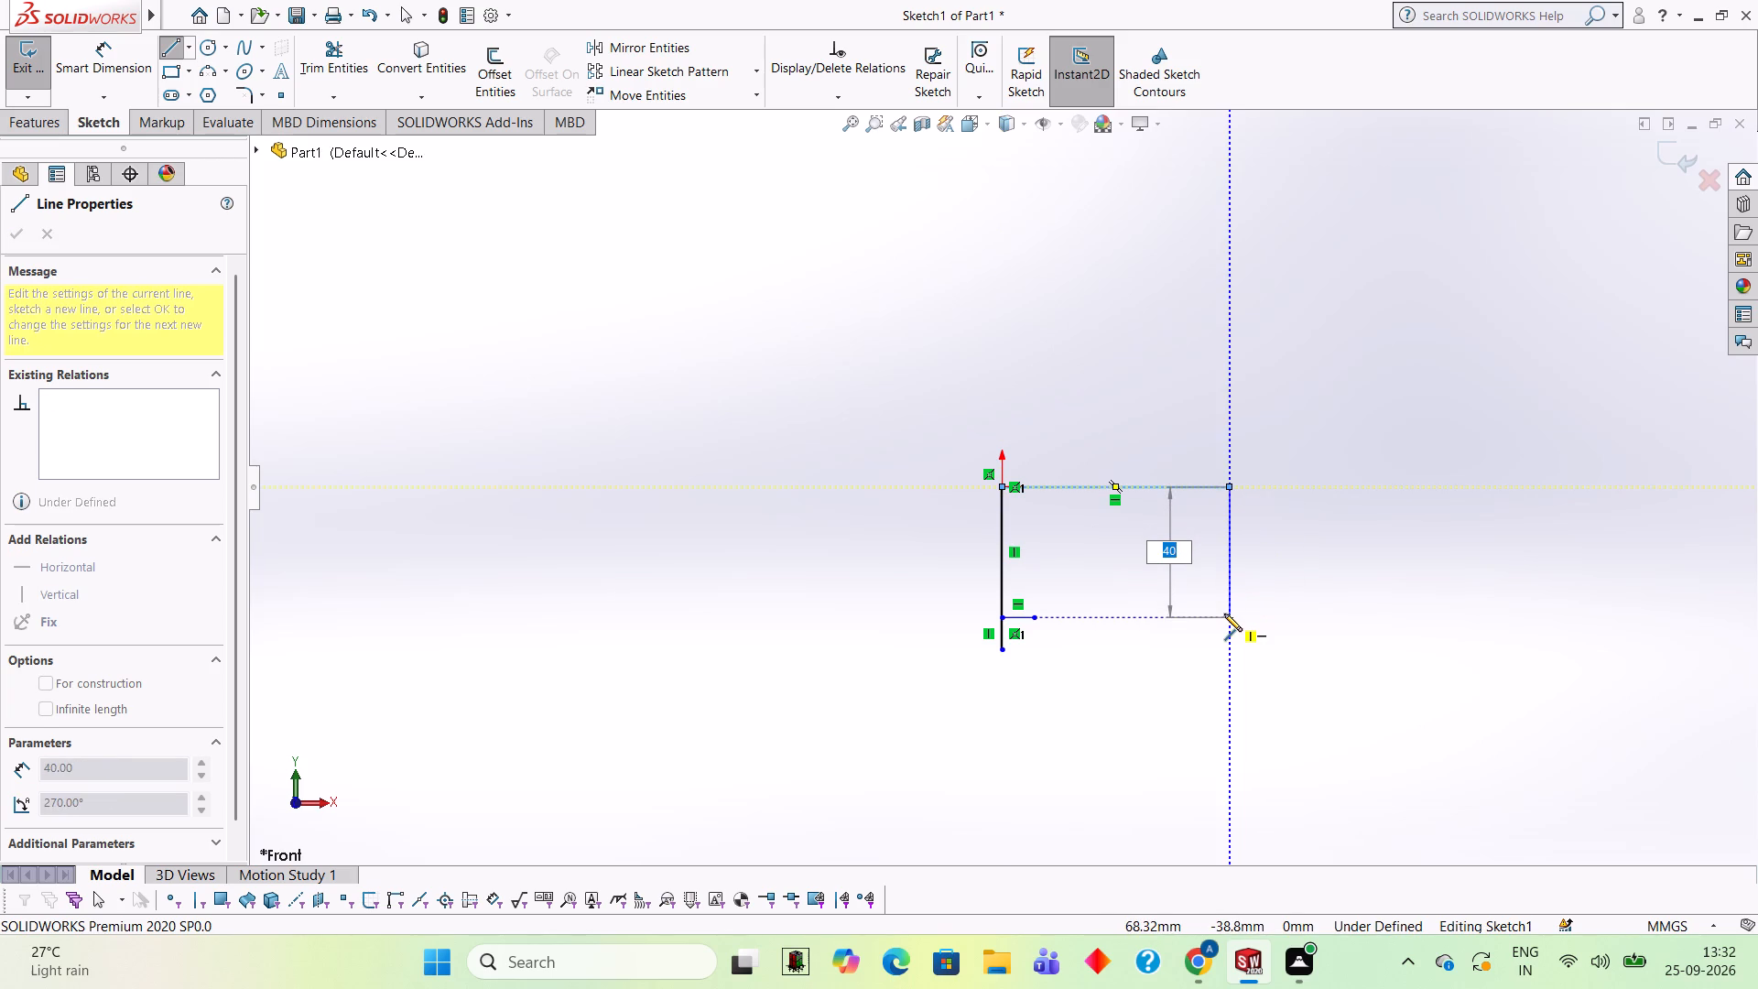
type("40")
key("Return")
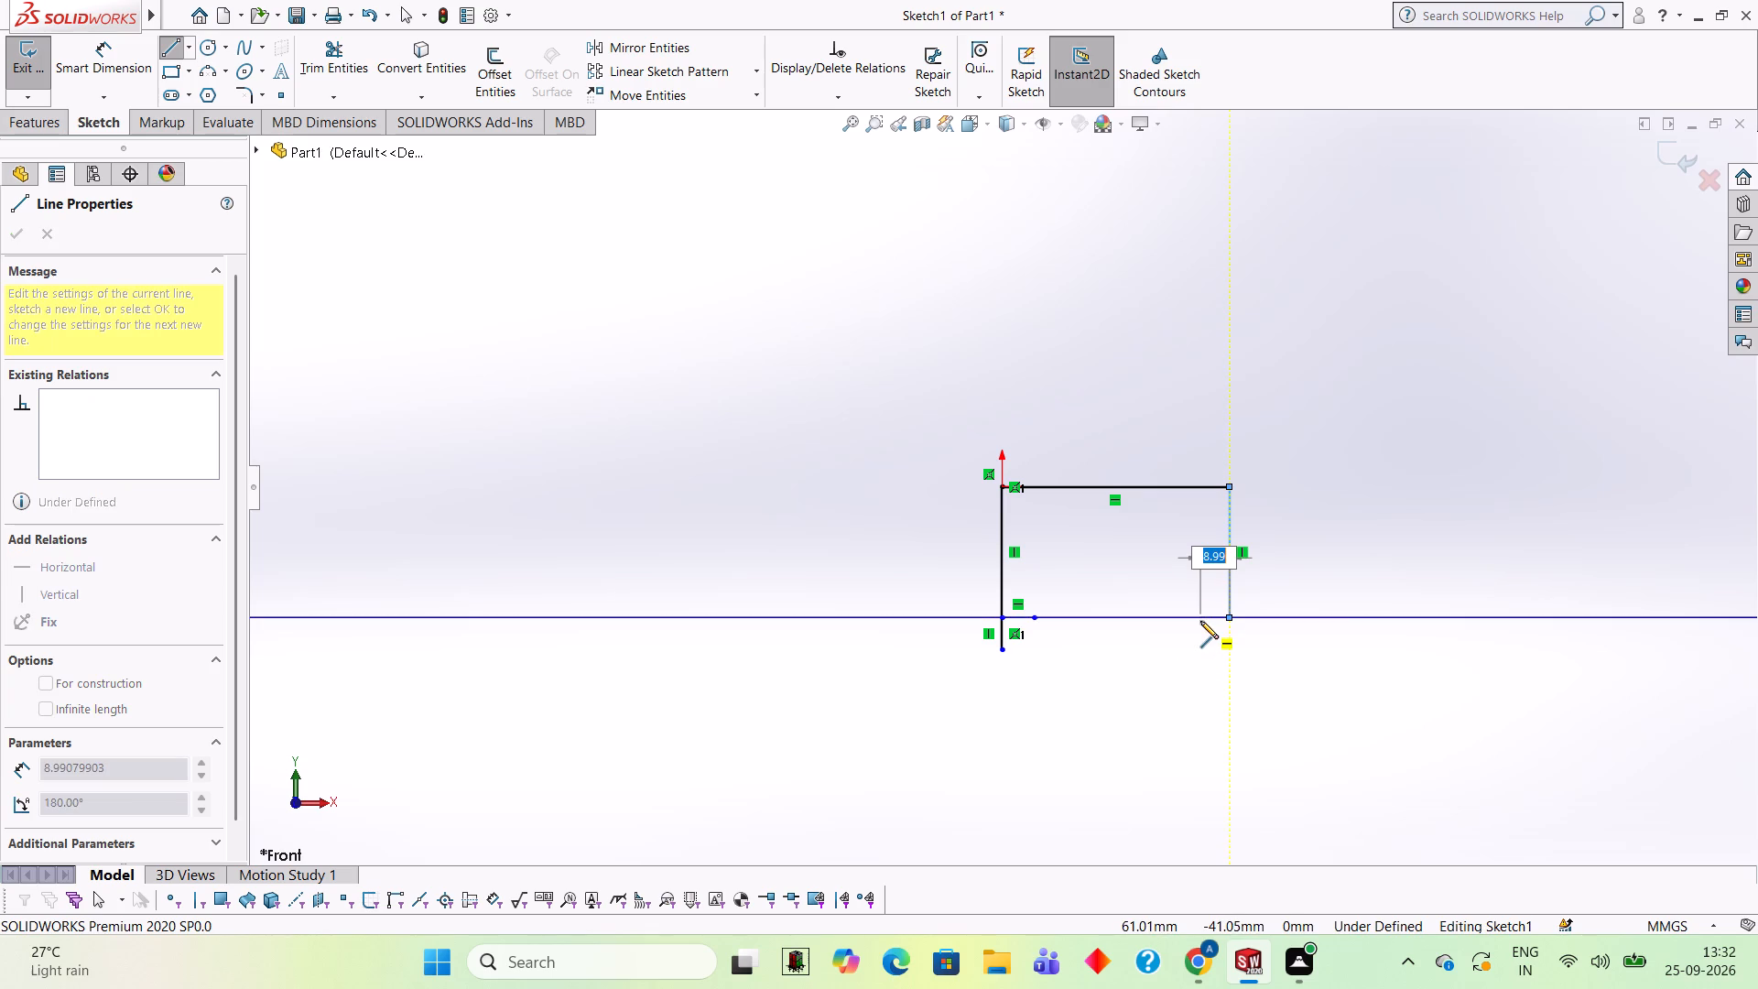
type("10")
key("Return")
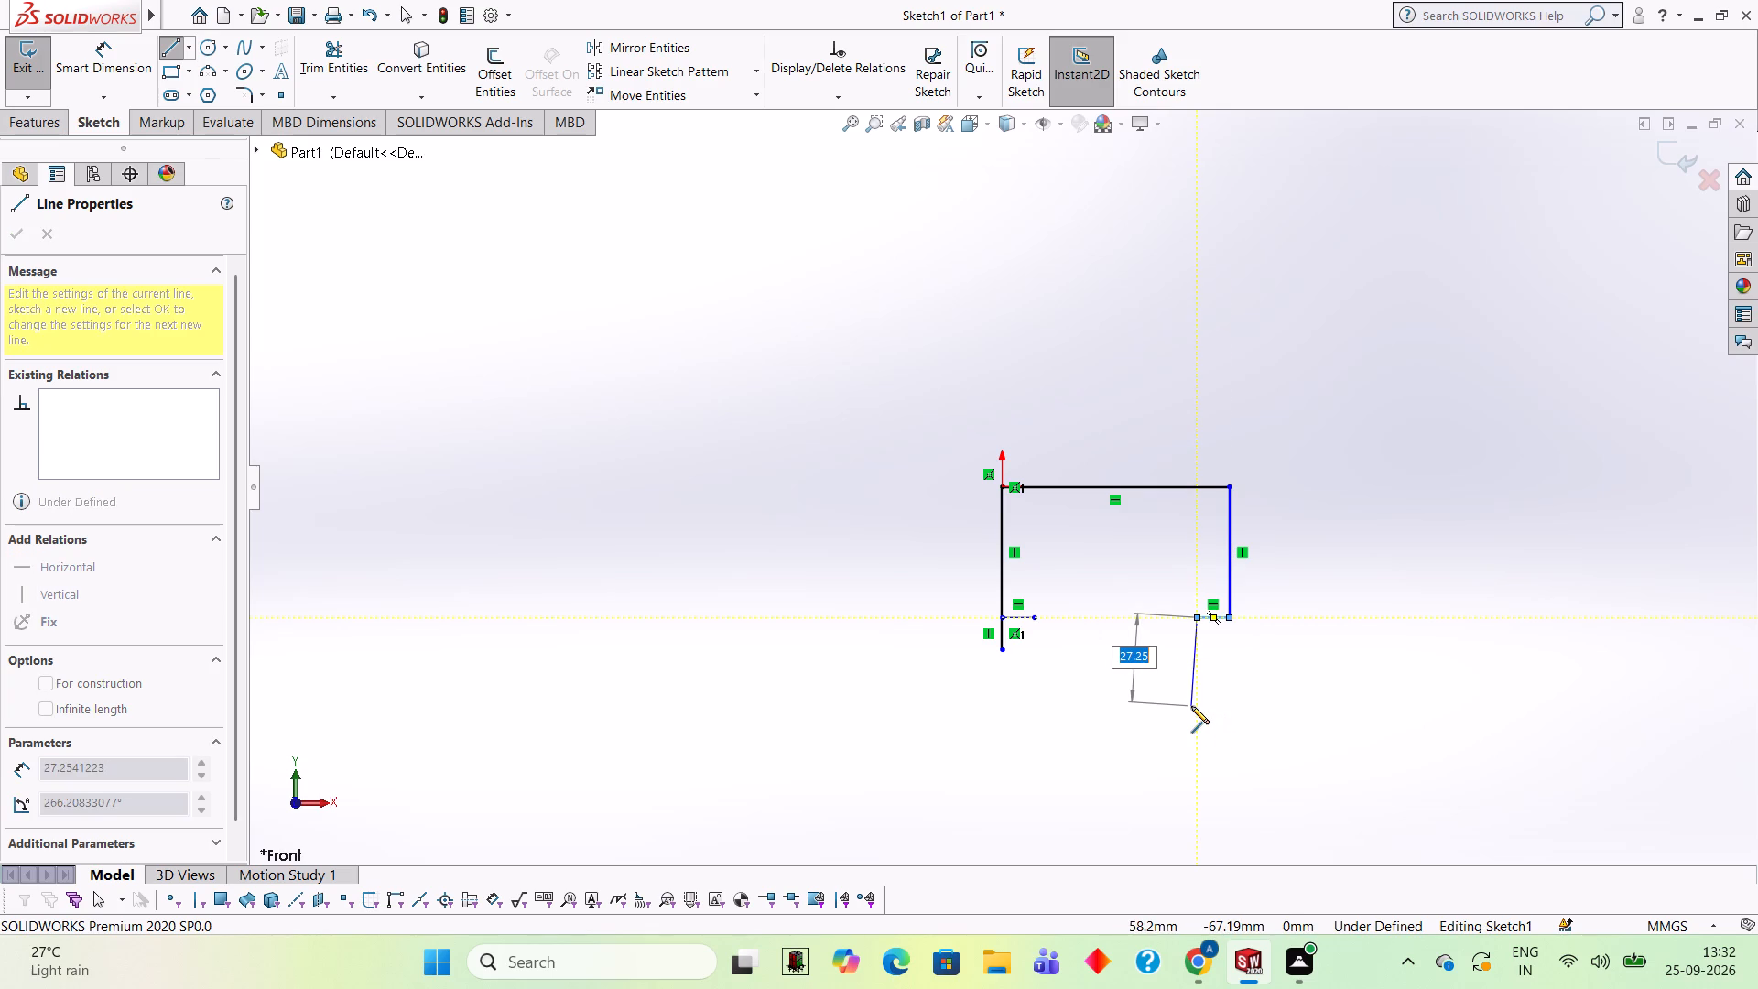
key("Escape")
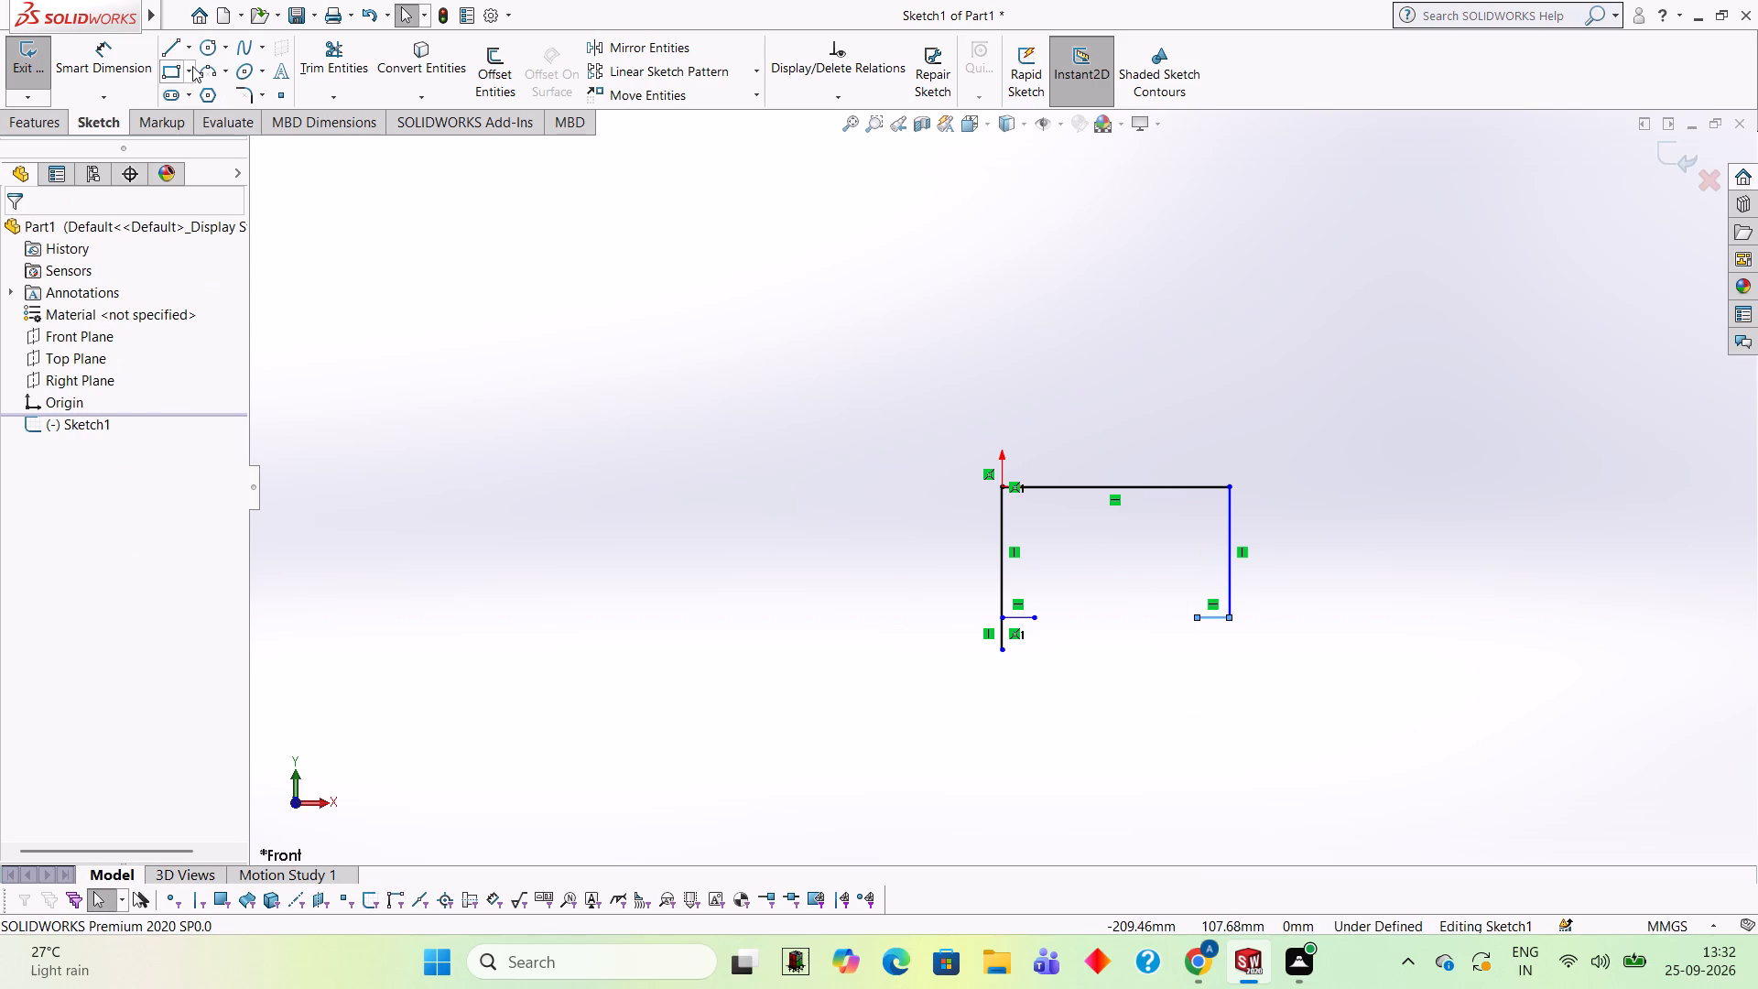
Draw two 20 mm diameter circles centred on the inner ends of the two short 10 mm horizontal lines.
left_click(205, 45)
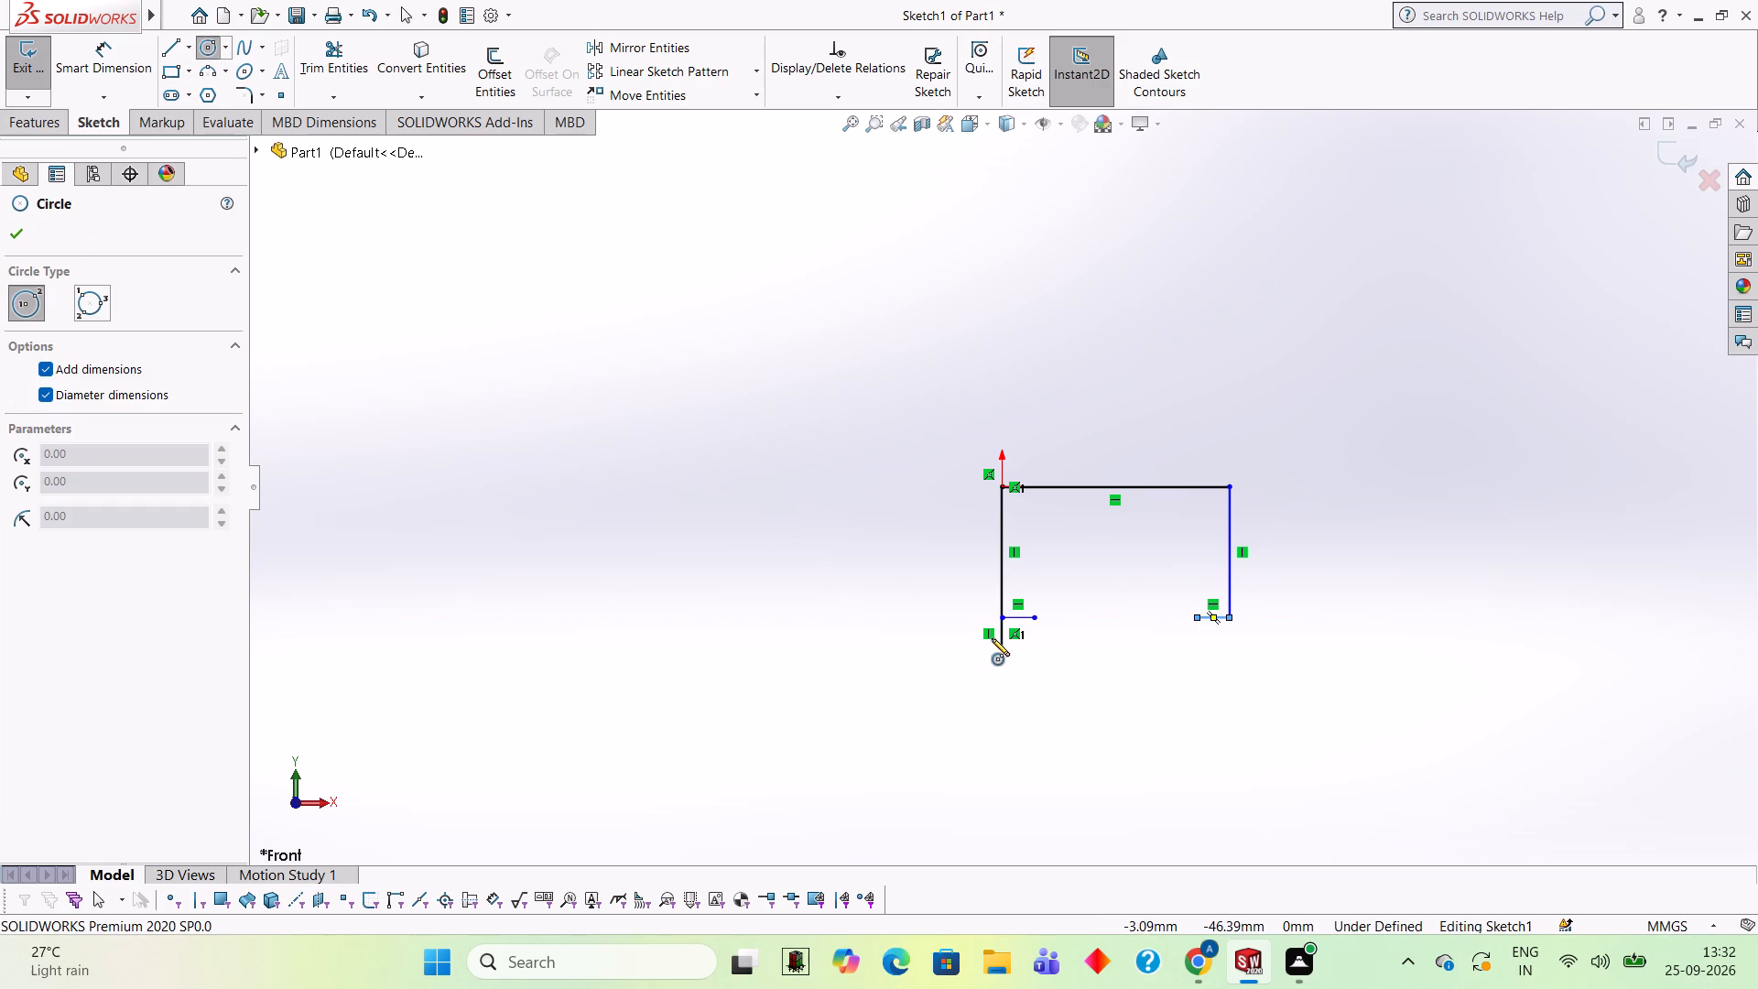
left_click(1032, 616)
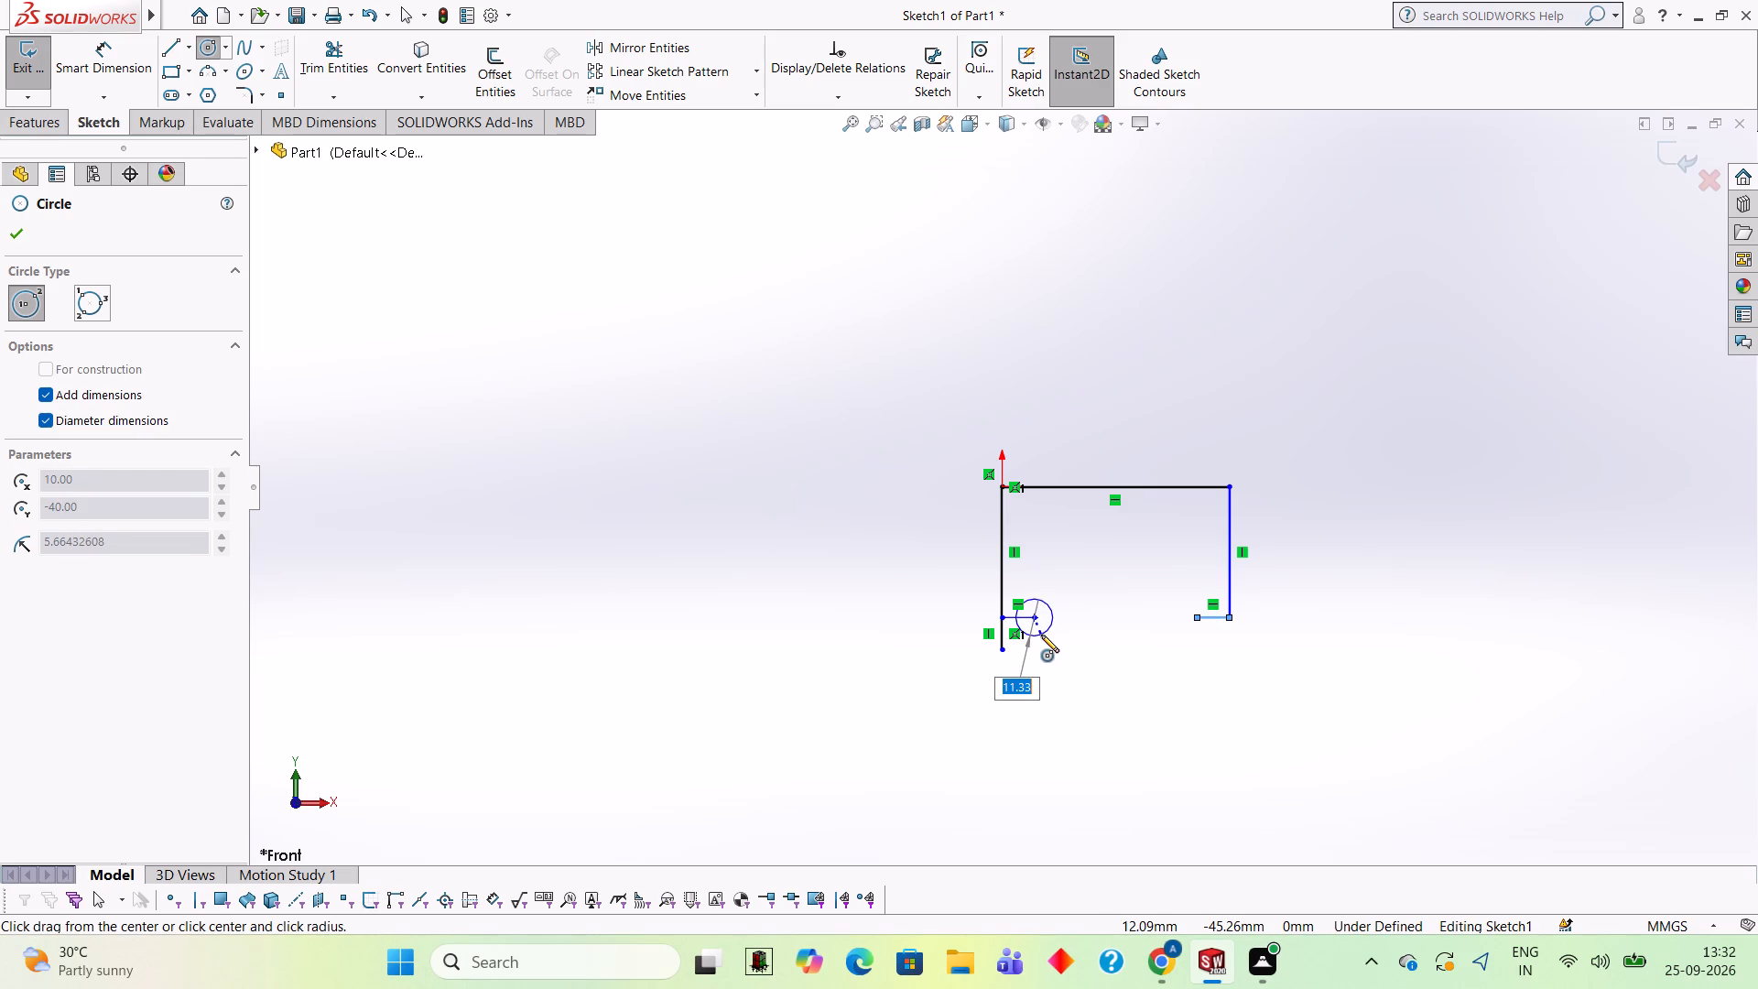
type("20")
key("Return")
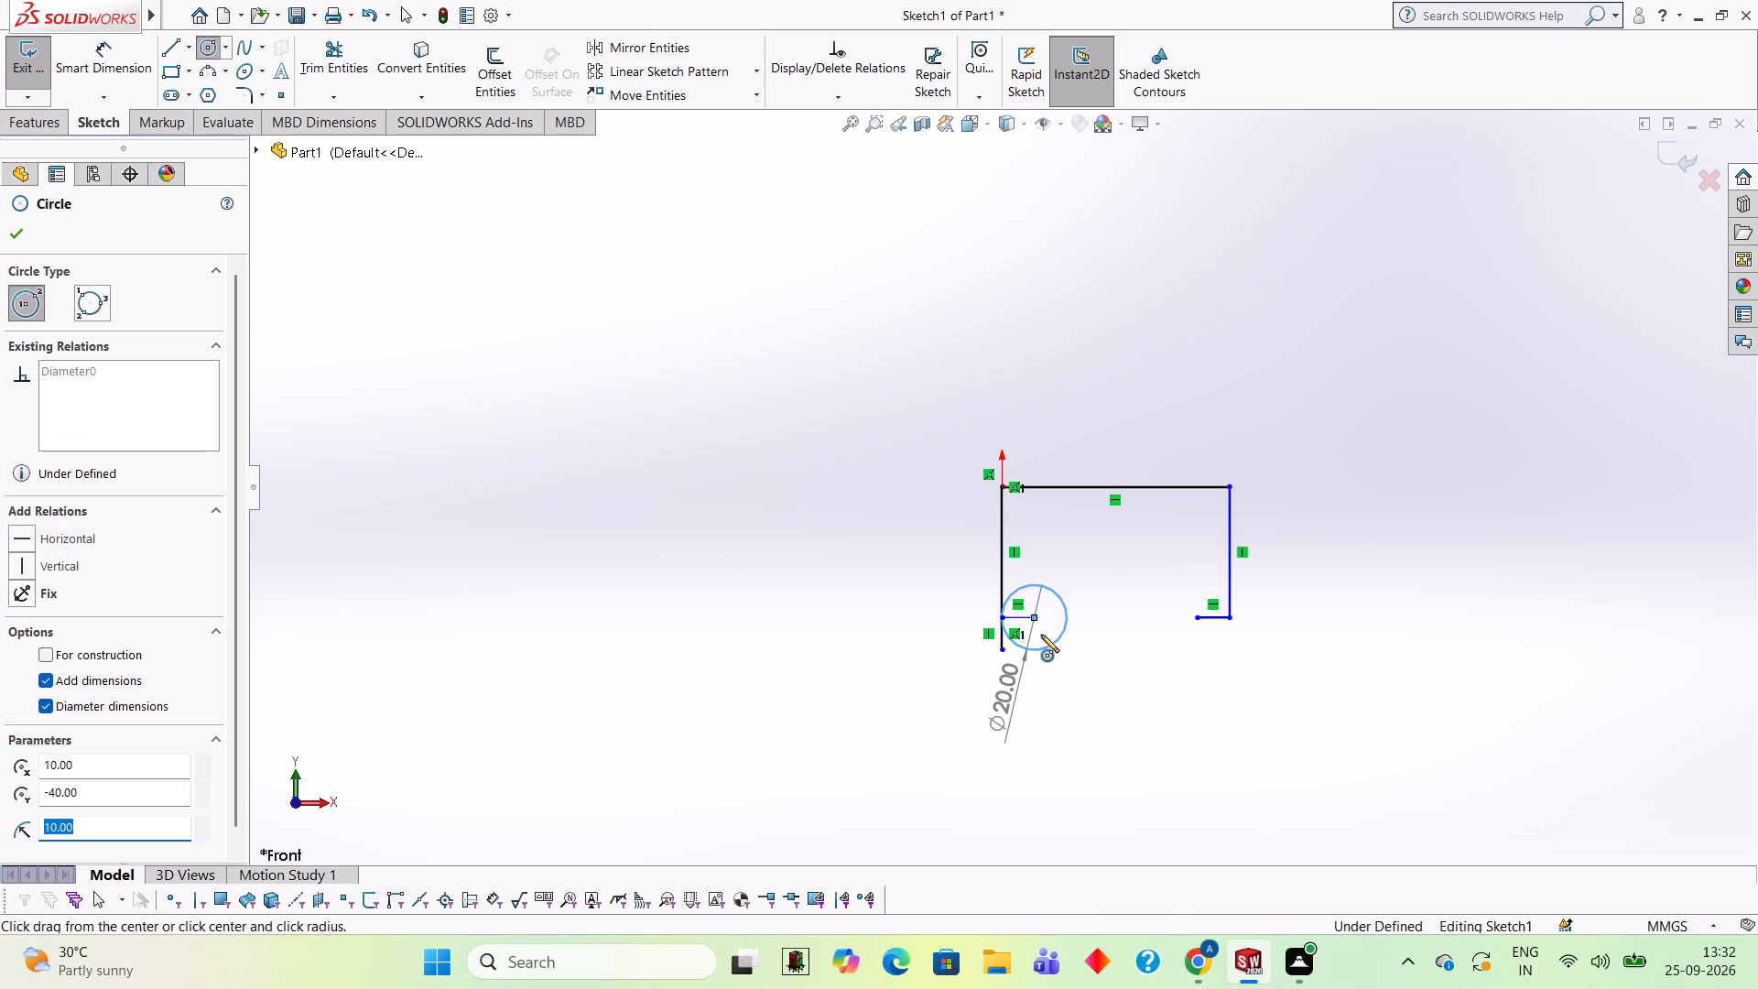
left_click(1198, 615)
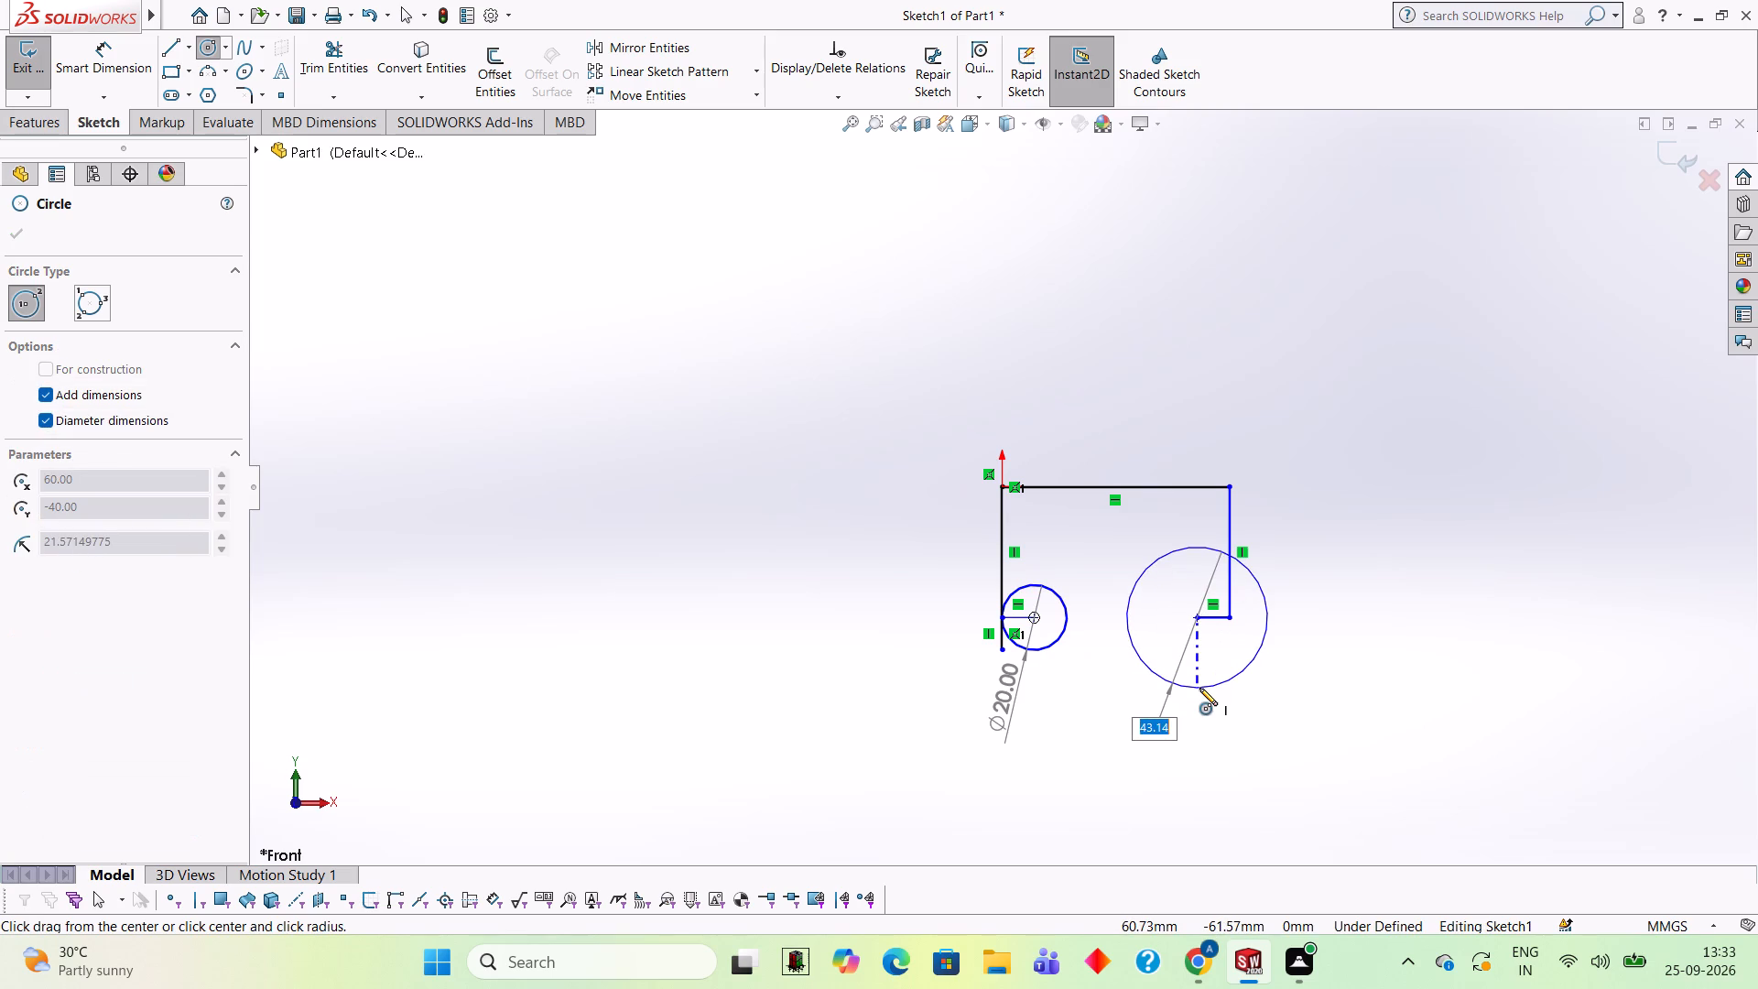
type("20")
key("Return")
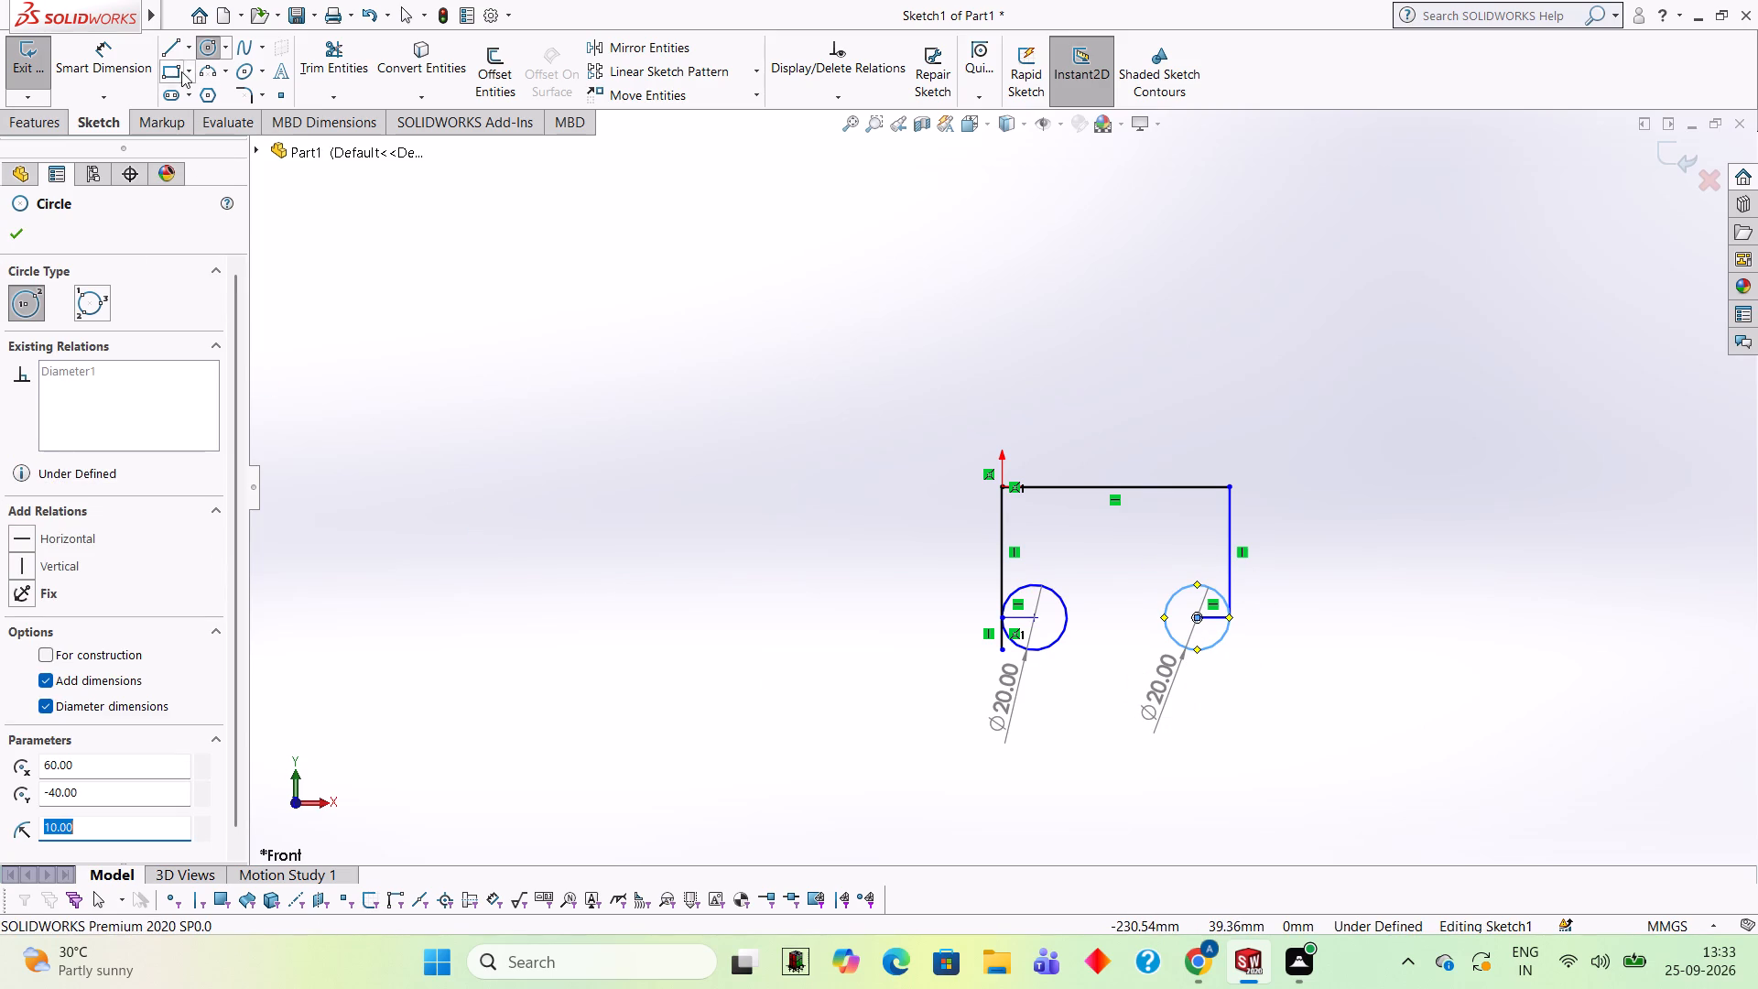
Connect the lowest points of the two circles with a horizontal line.
left_click(178, 49)
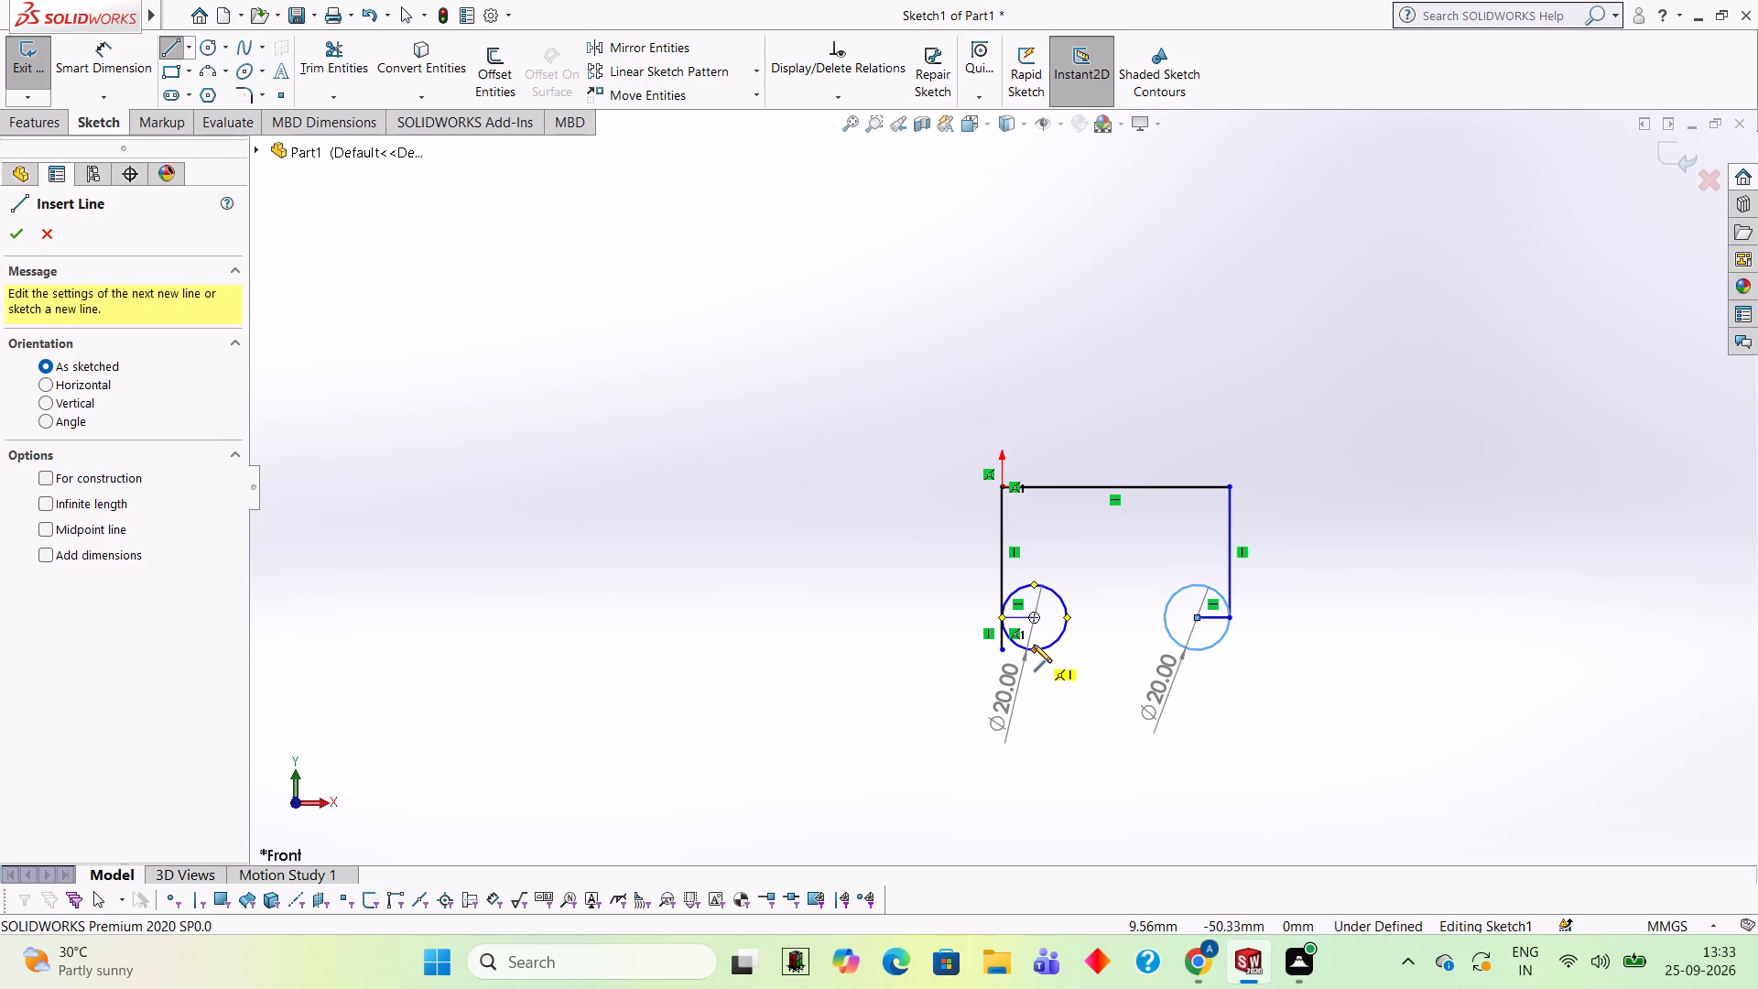
left_click(1035, 647)
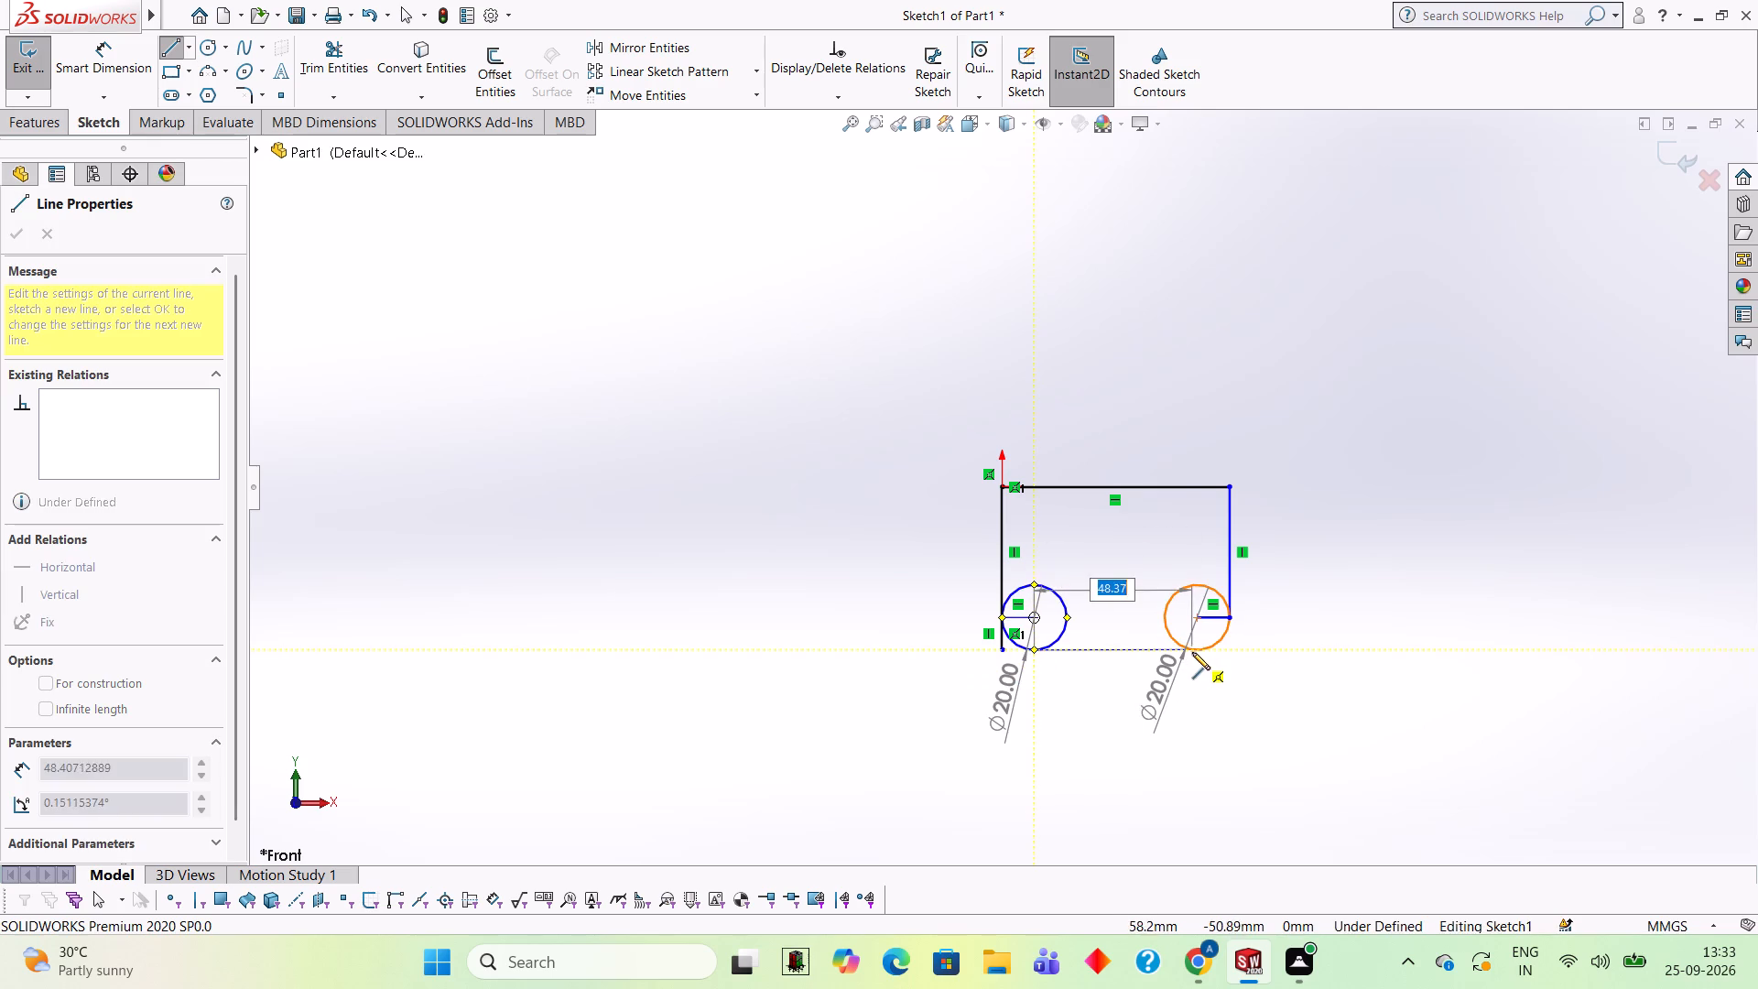
left_click(1198, 649)
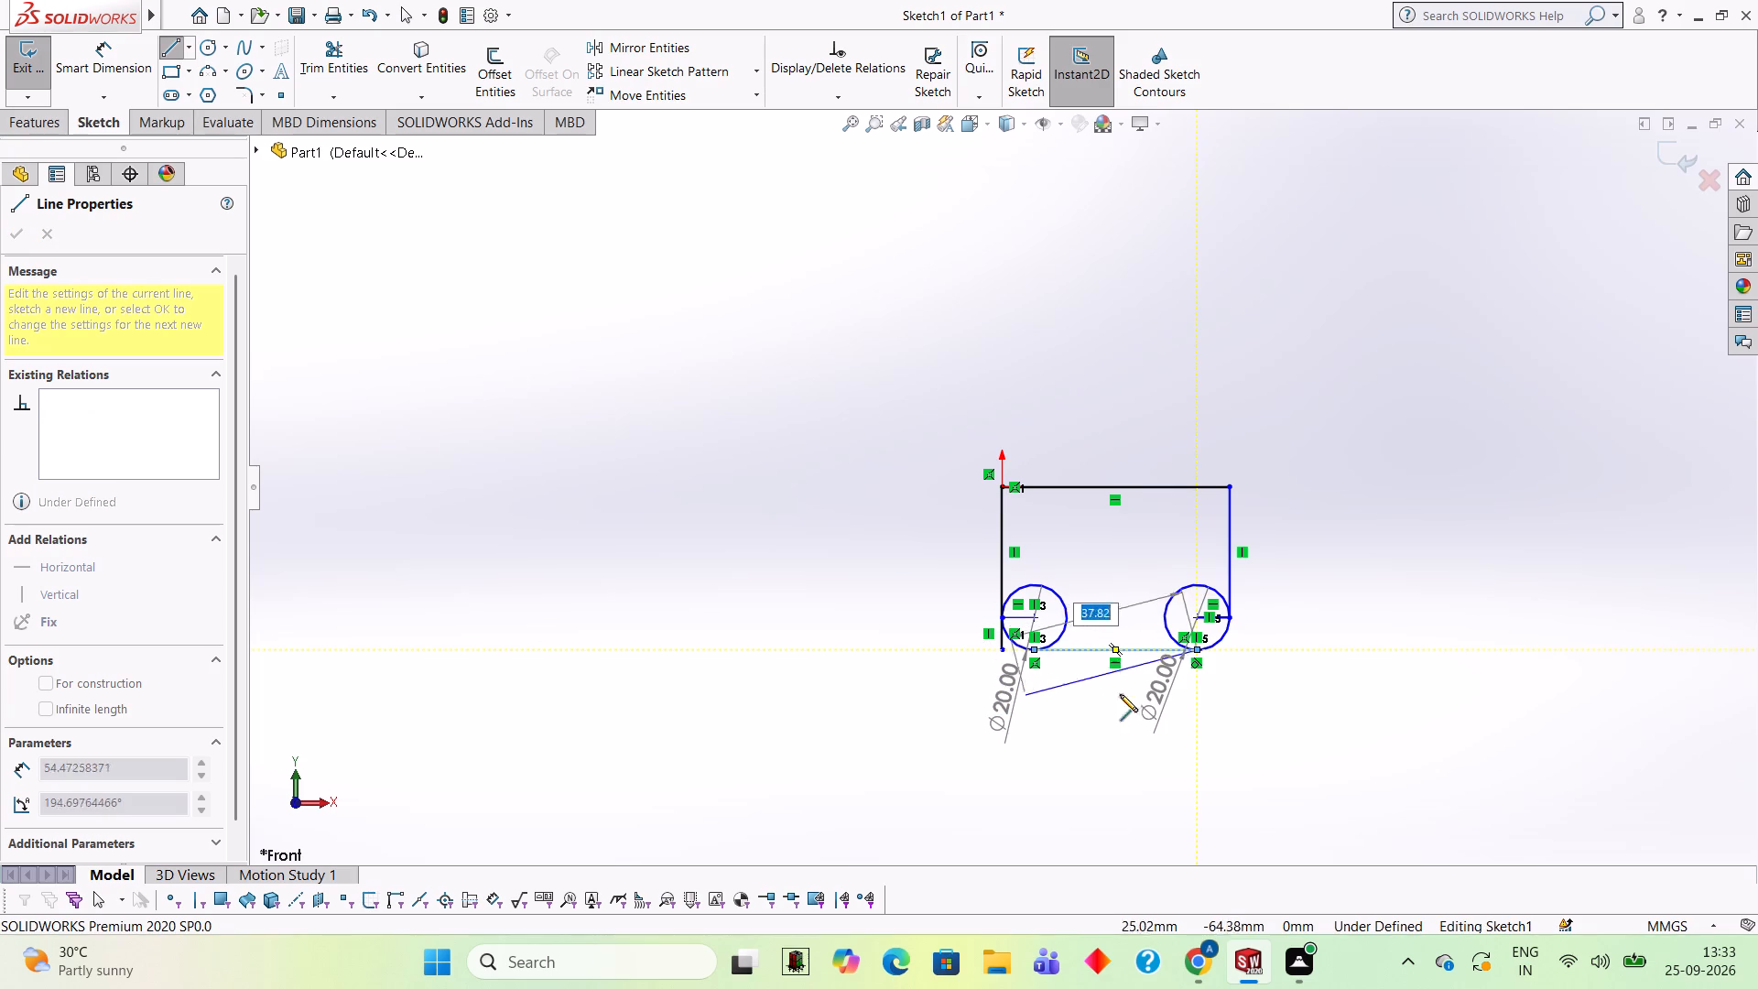
key("Escape")
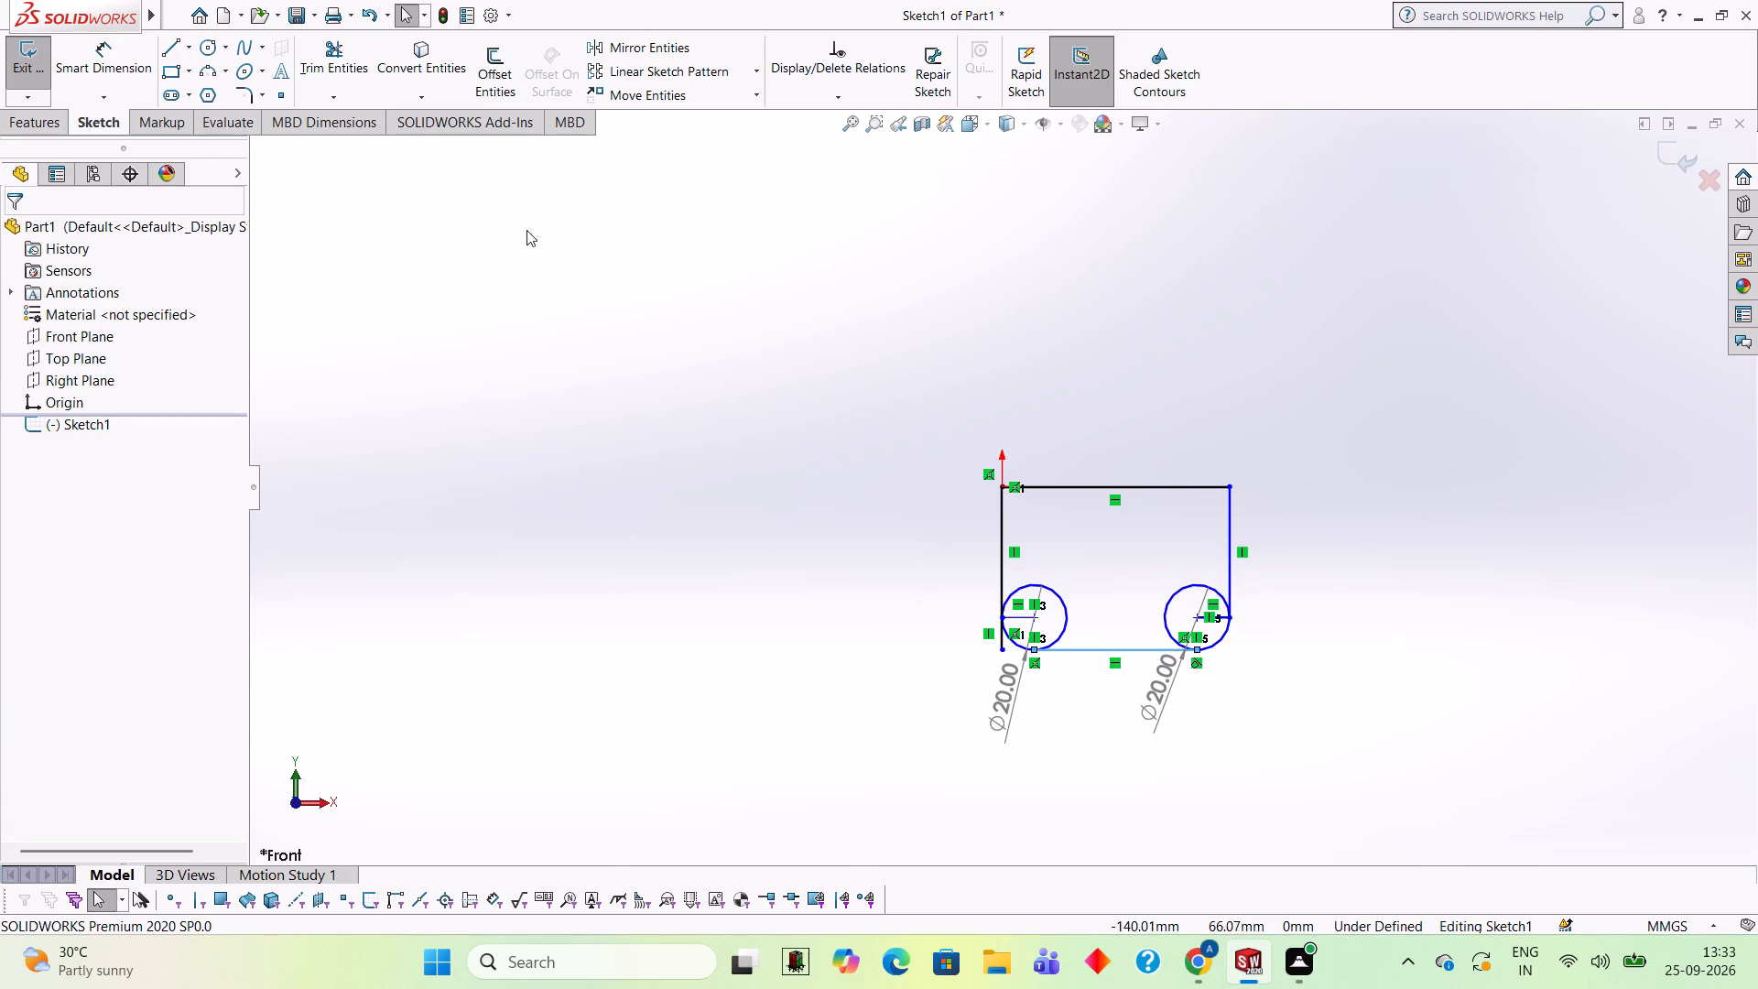
Trim the 10 mm vertical extension, both short horizontal lines and the inner circle arcs, leaving a closed profile with rounded lower corners.
left_click(325, 81)
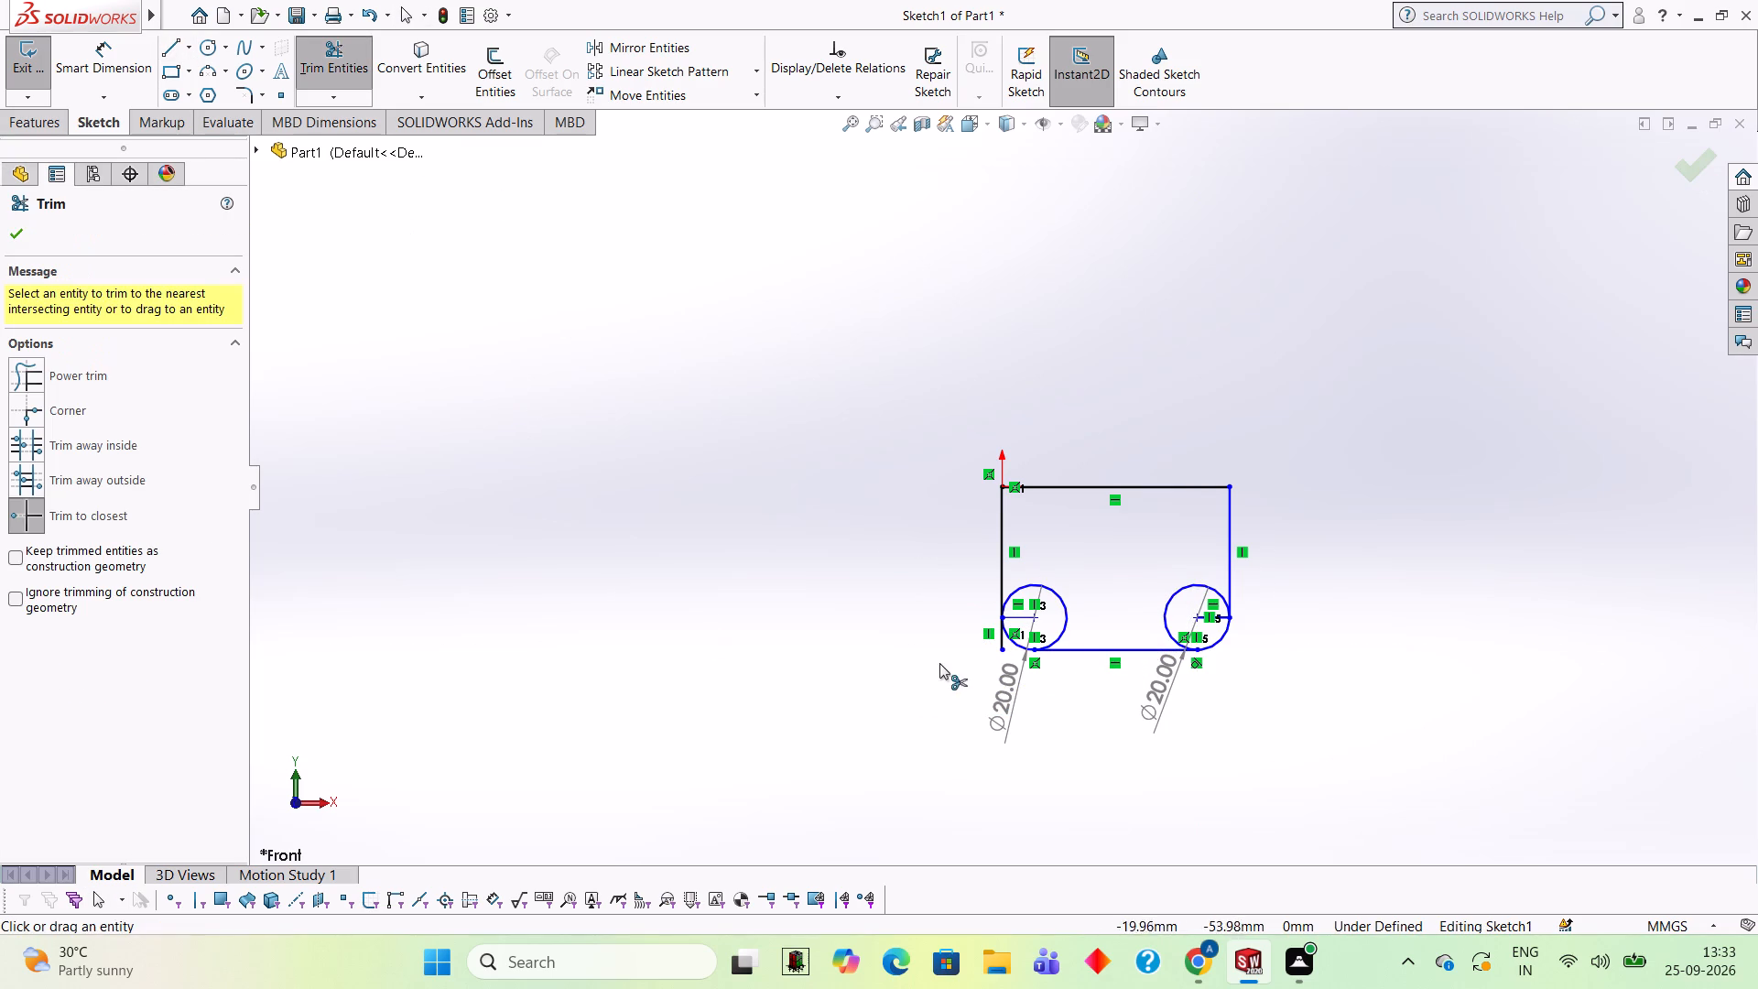
left_click(1004, 645)
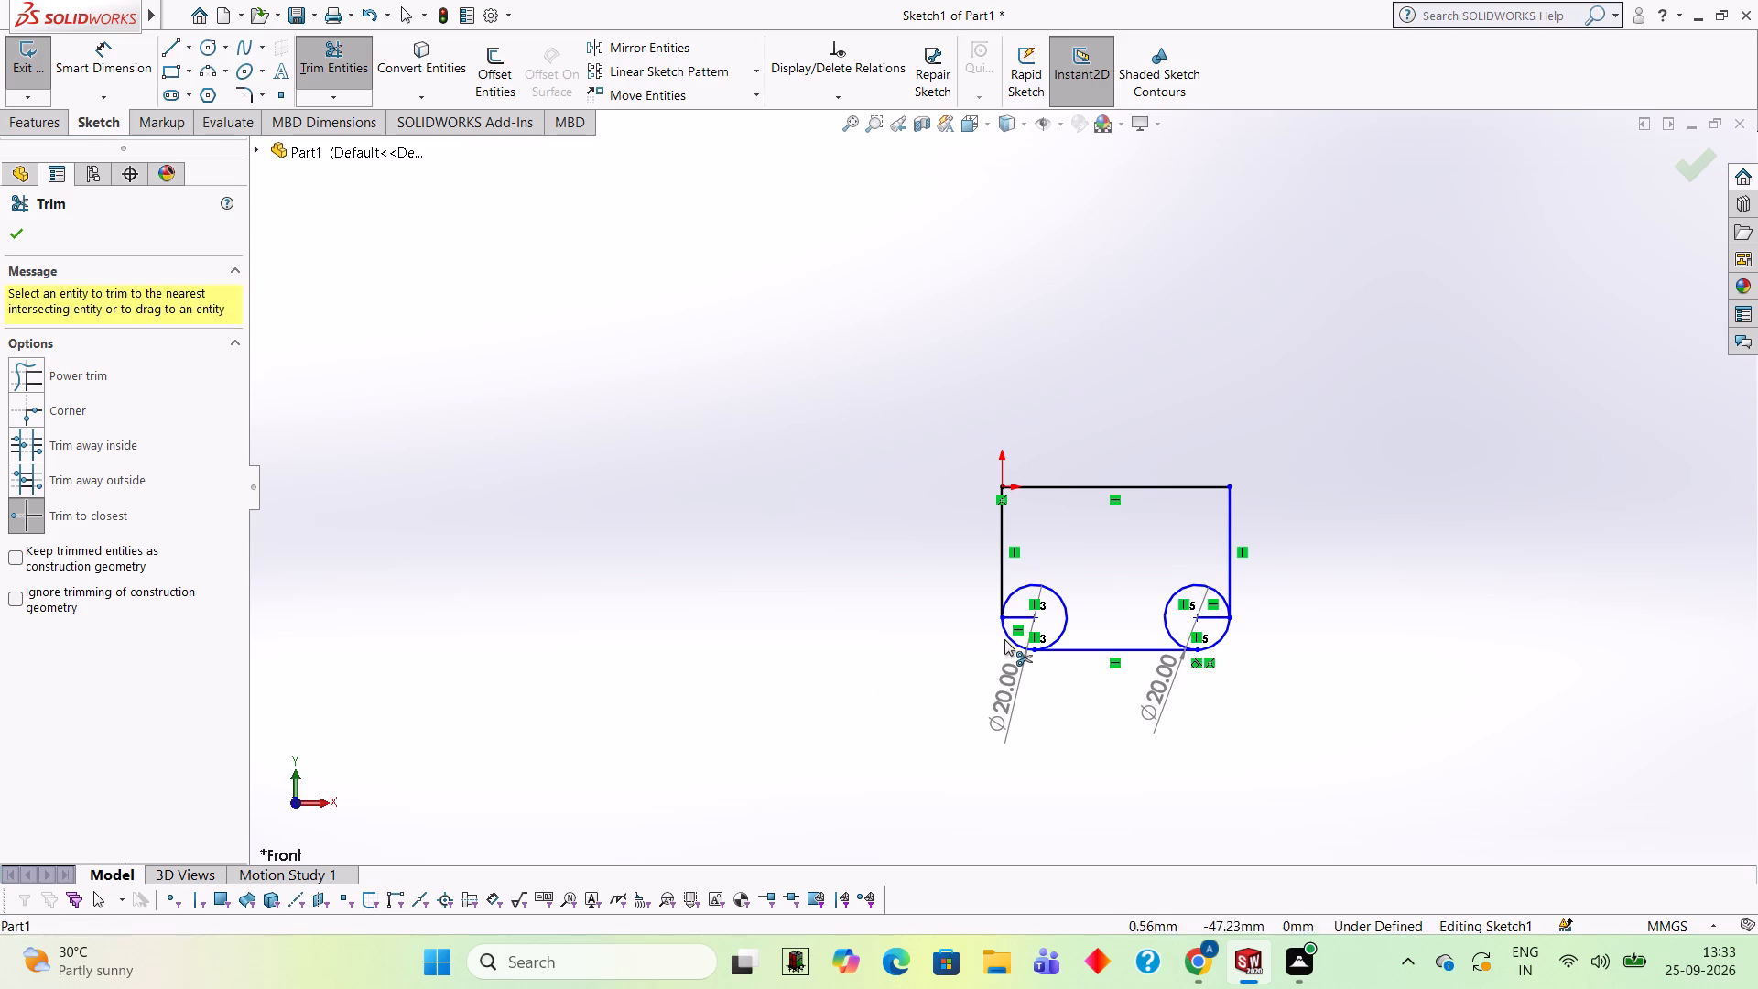
left_click(1016, 618)
left_click(1216, 617)
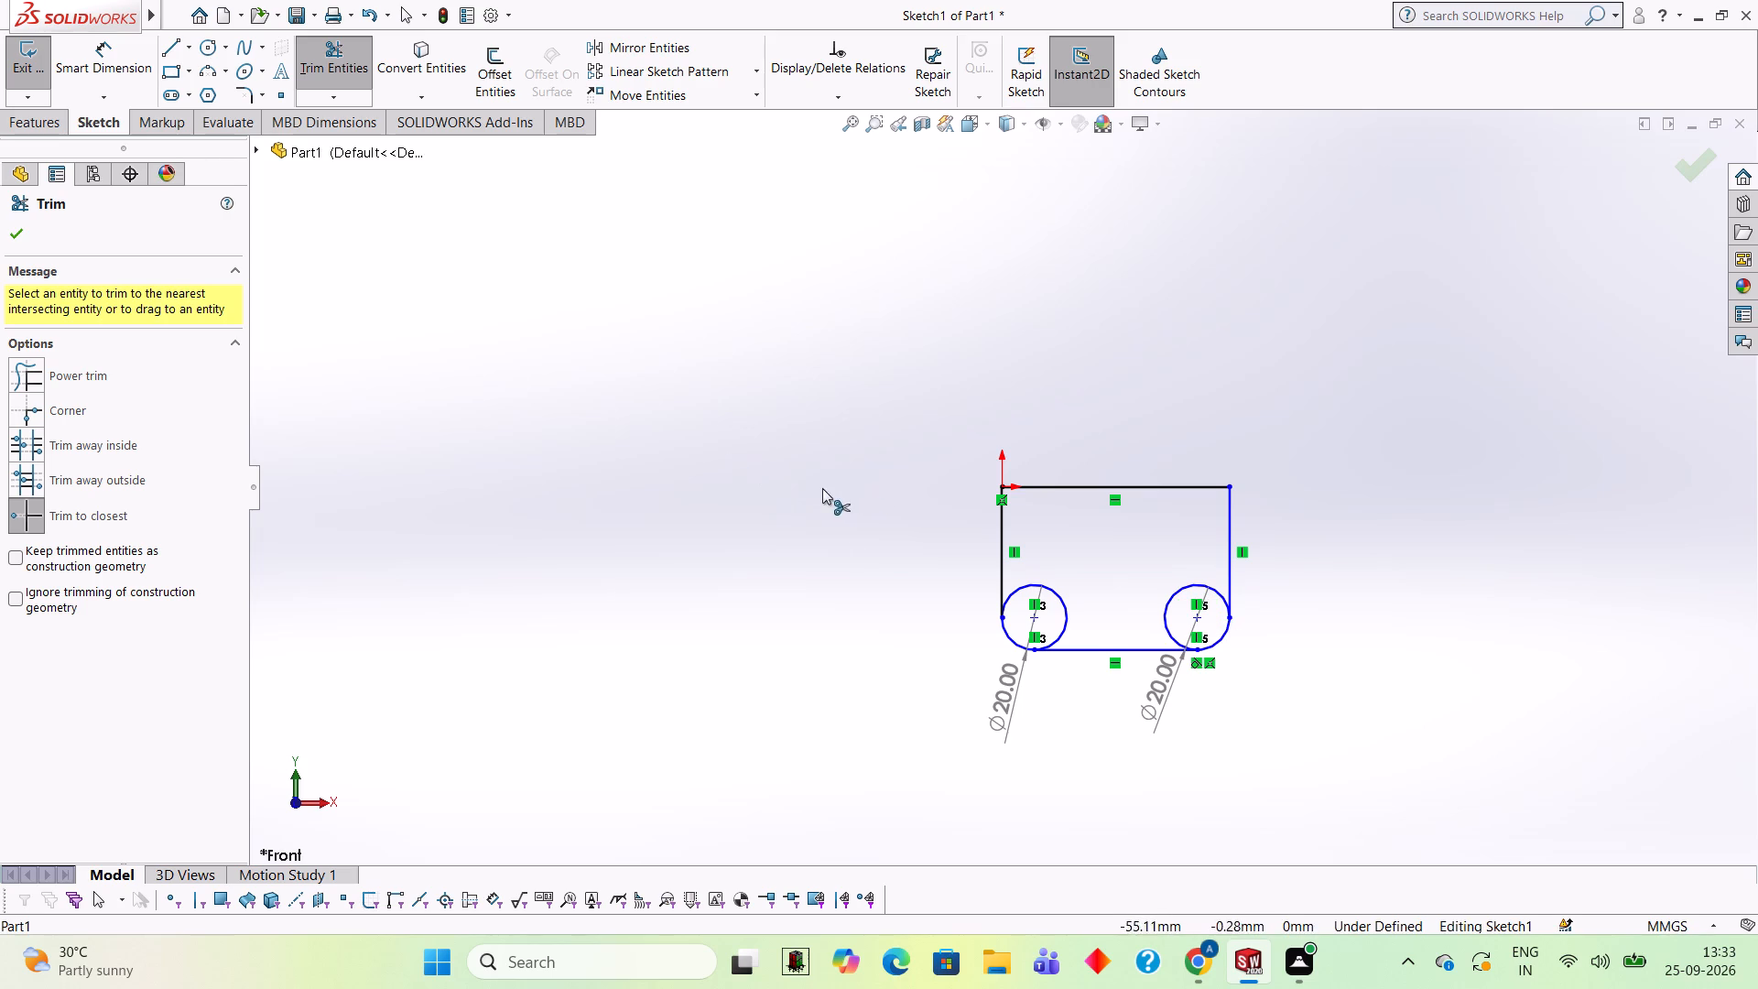
left_click(1066, 609)
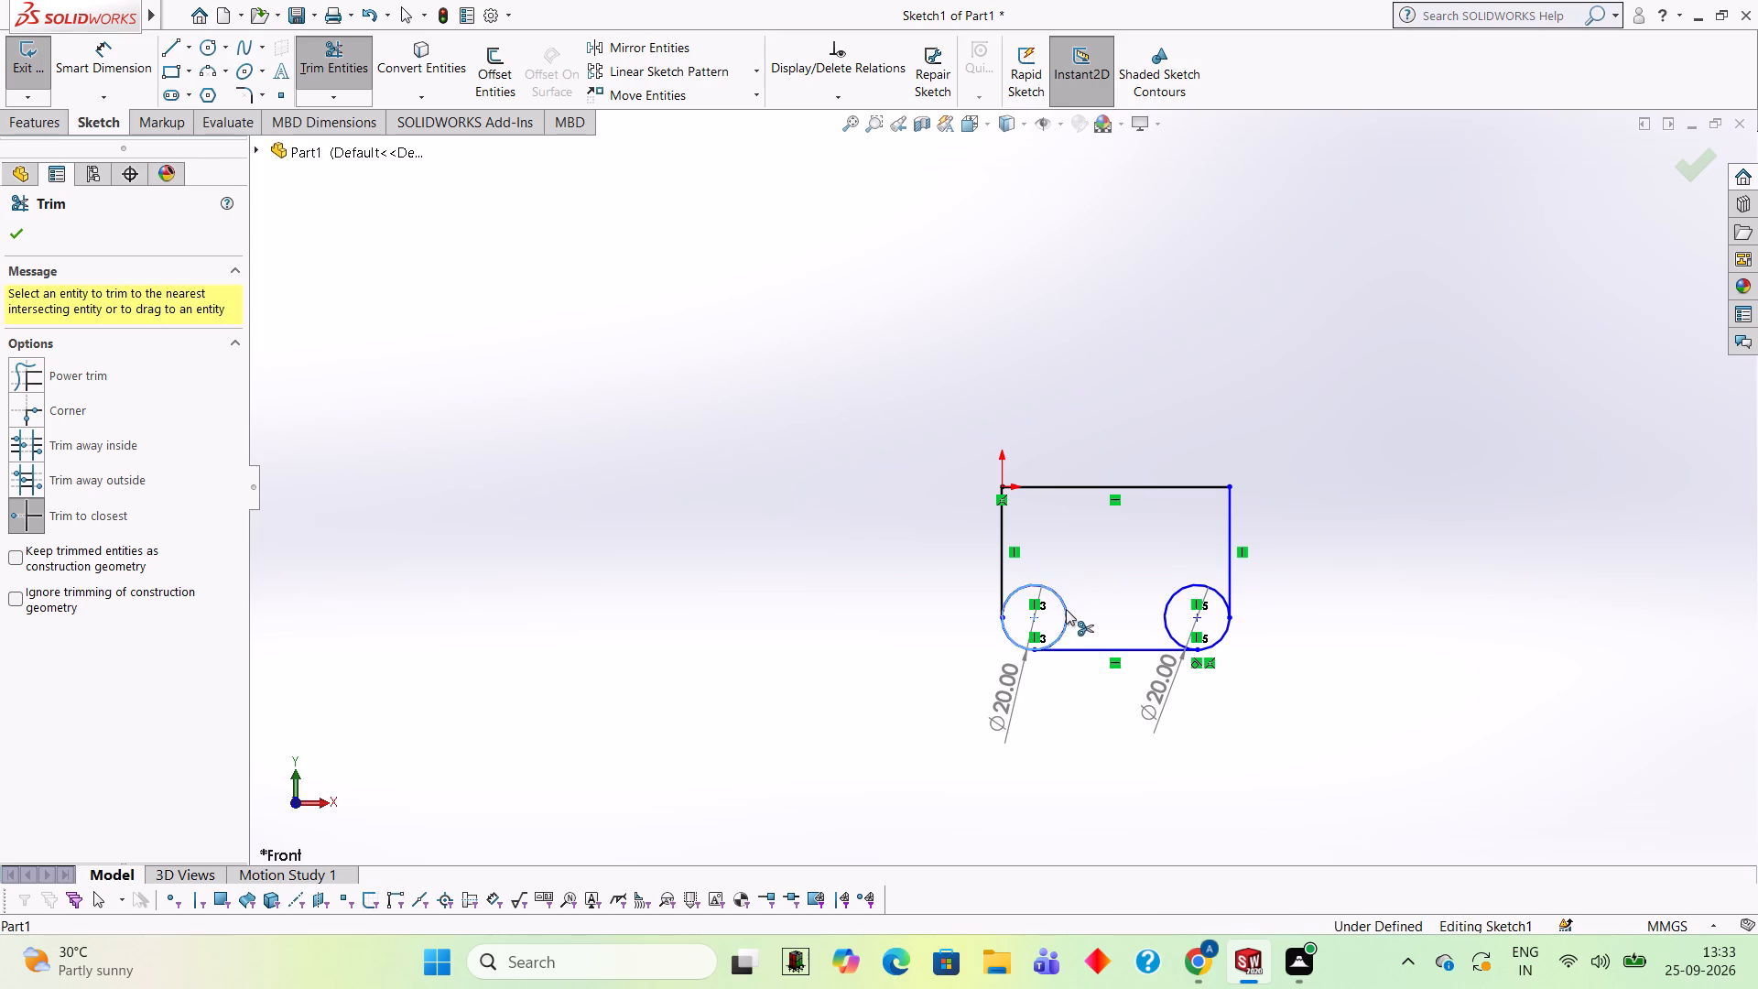
left_click(1164, 616)
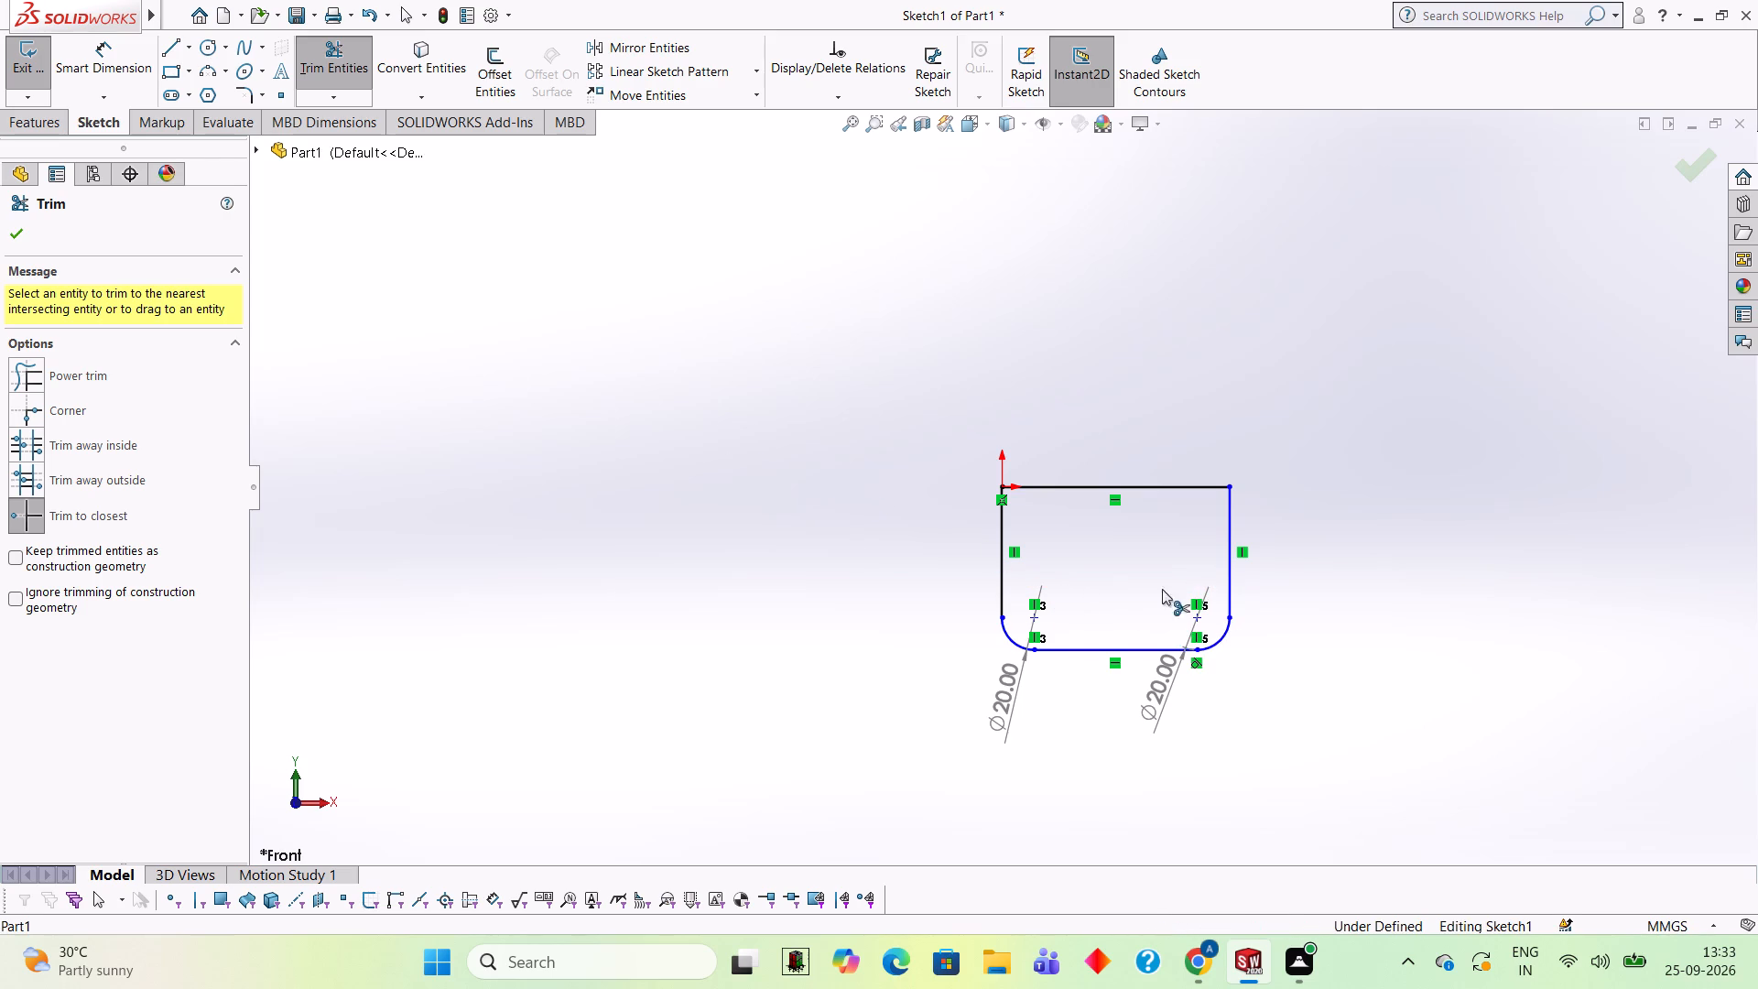
Extrude the closed rounded-corner profile as a blind boss 10 mm deep.
scroll(1351, 579, "down", 2)
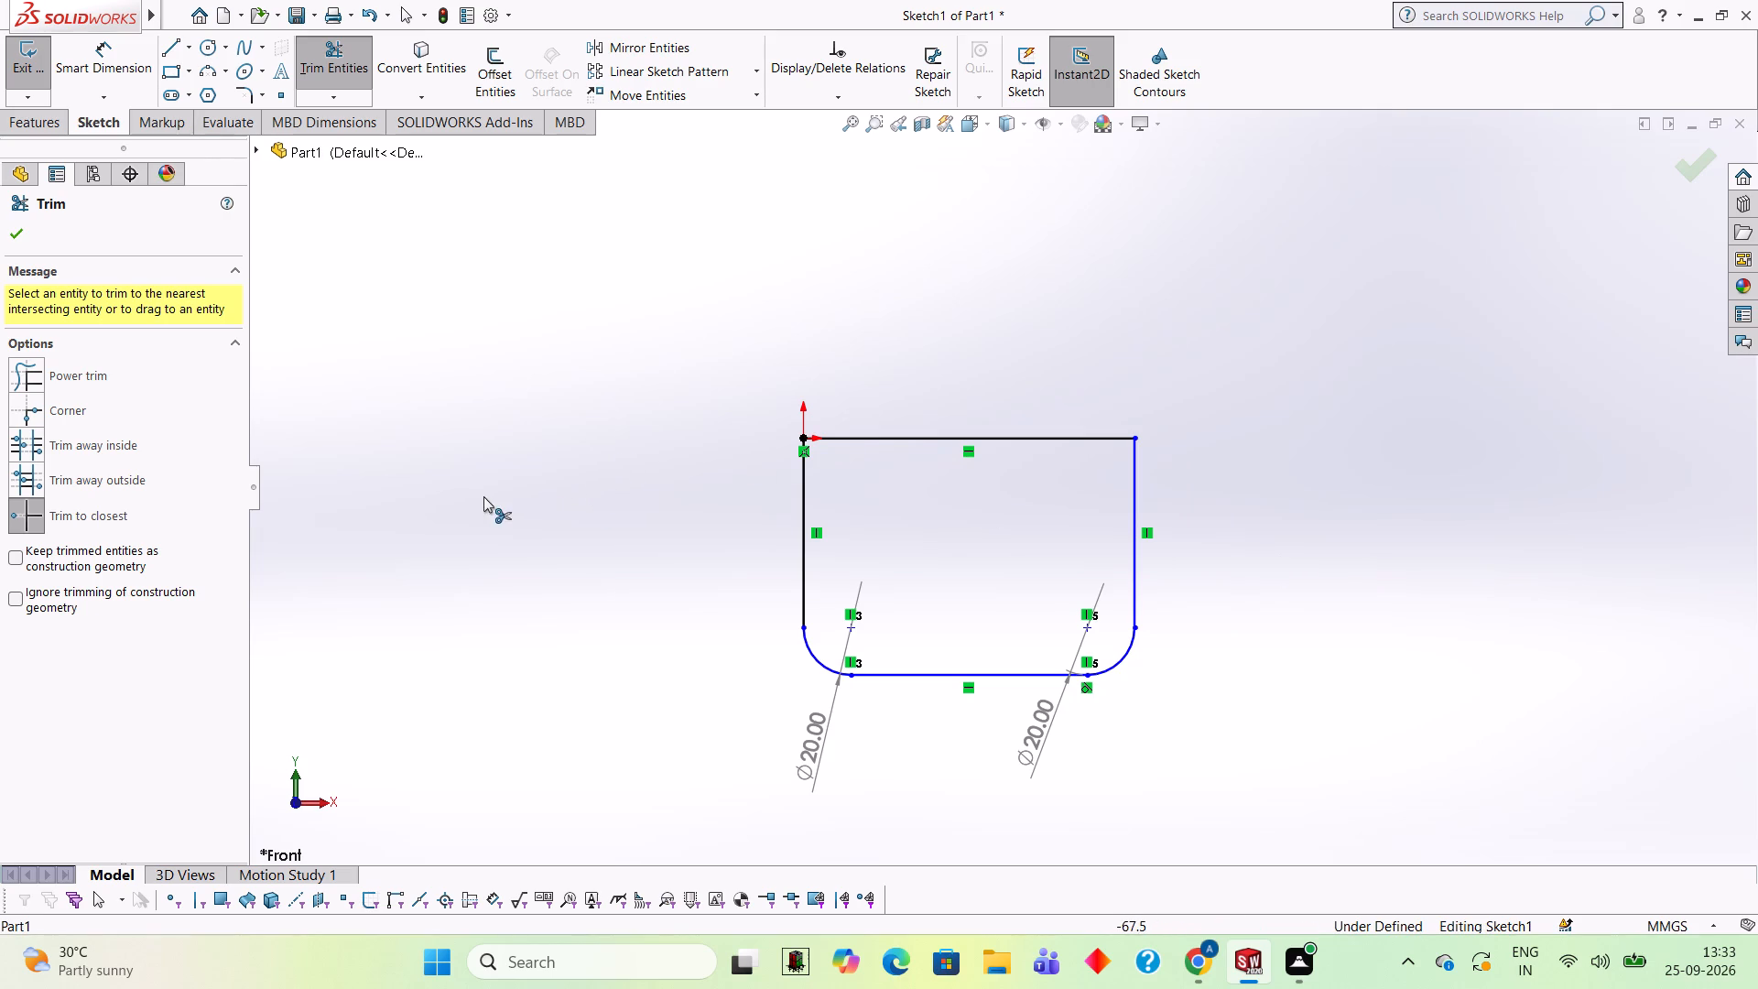
left_click(47, 125)
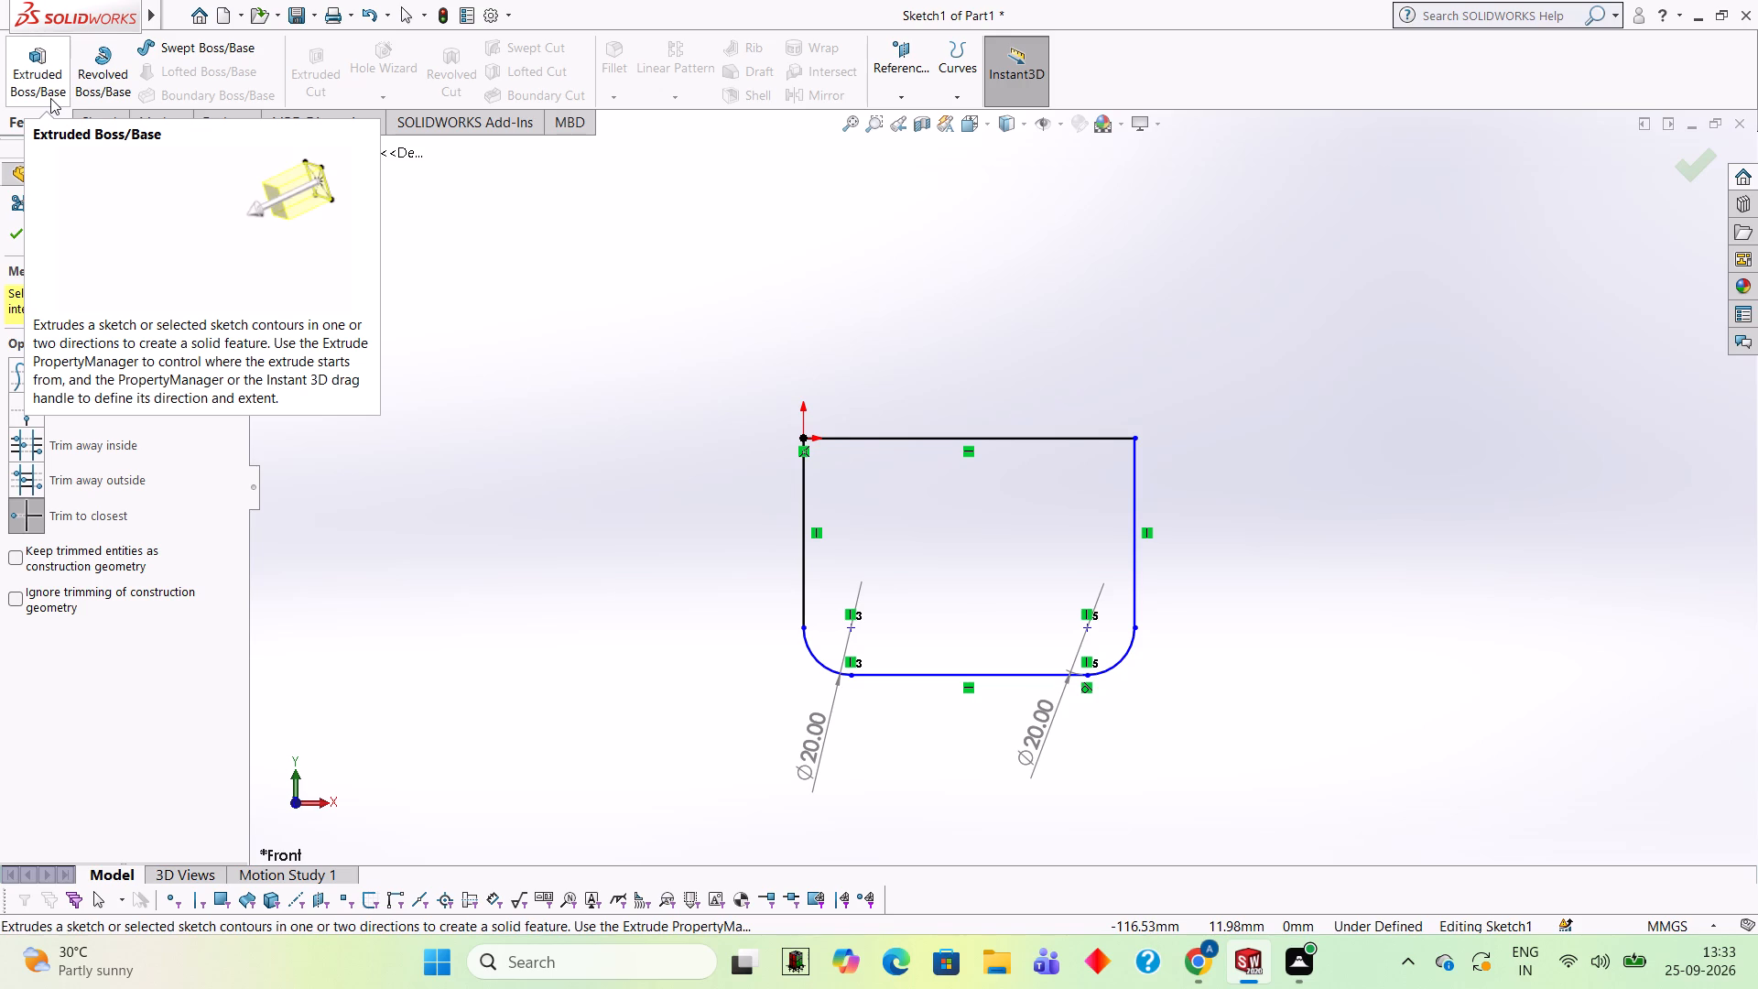
left_click(50, 98)
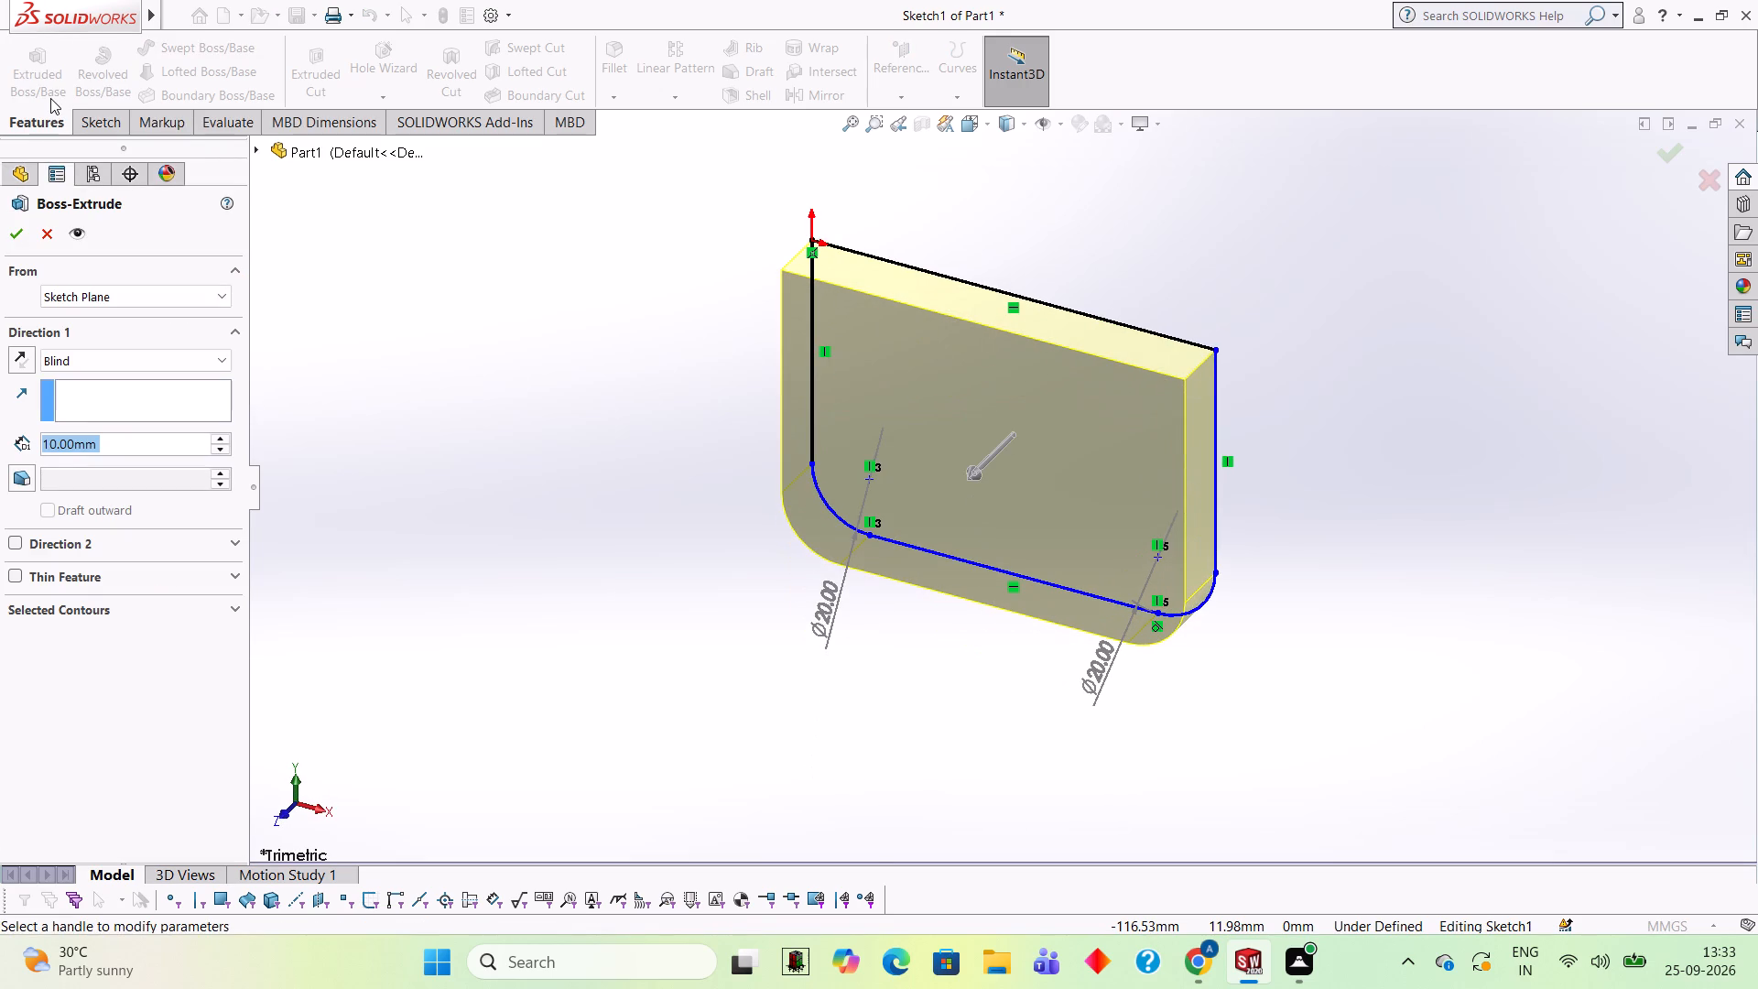
type("10")
key("Return")
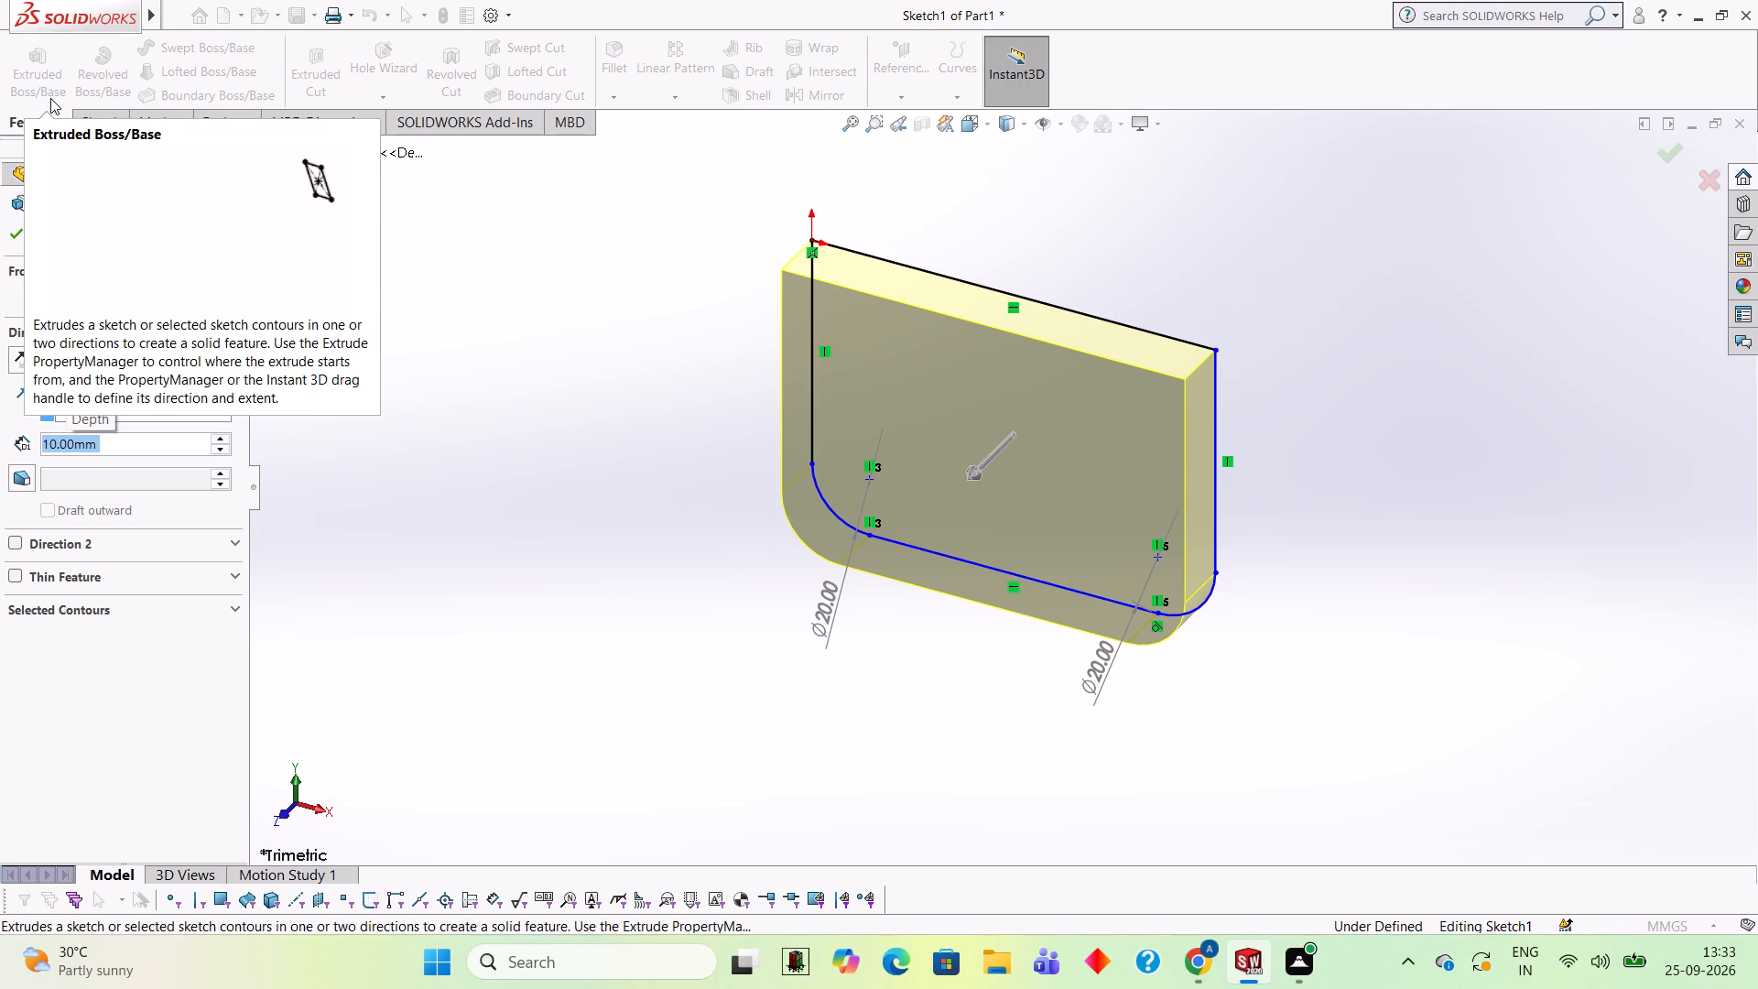
left_click(21, 228)
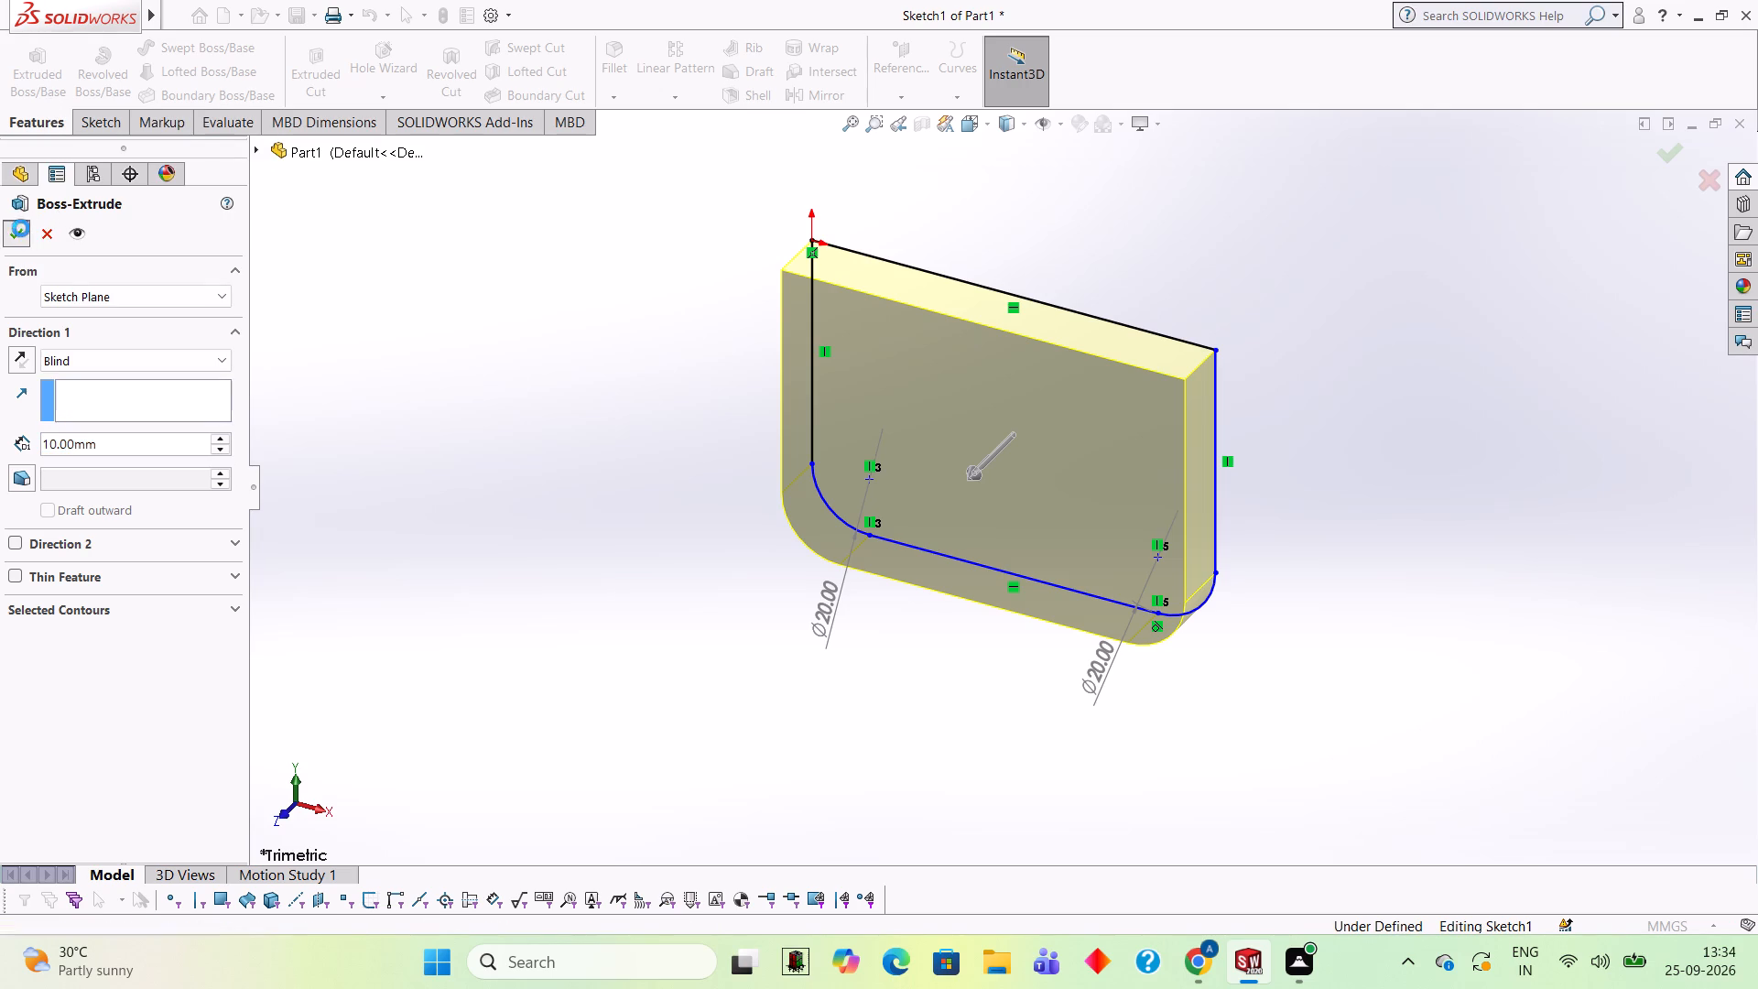
left_click(593, 476)
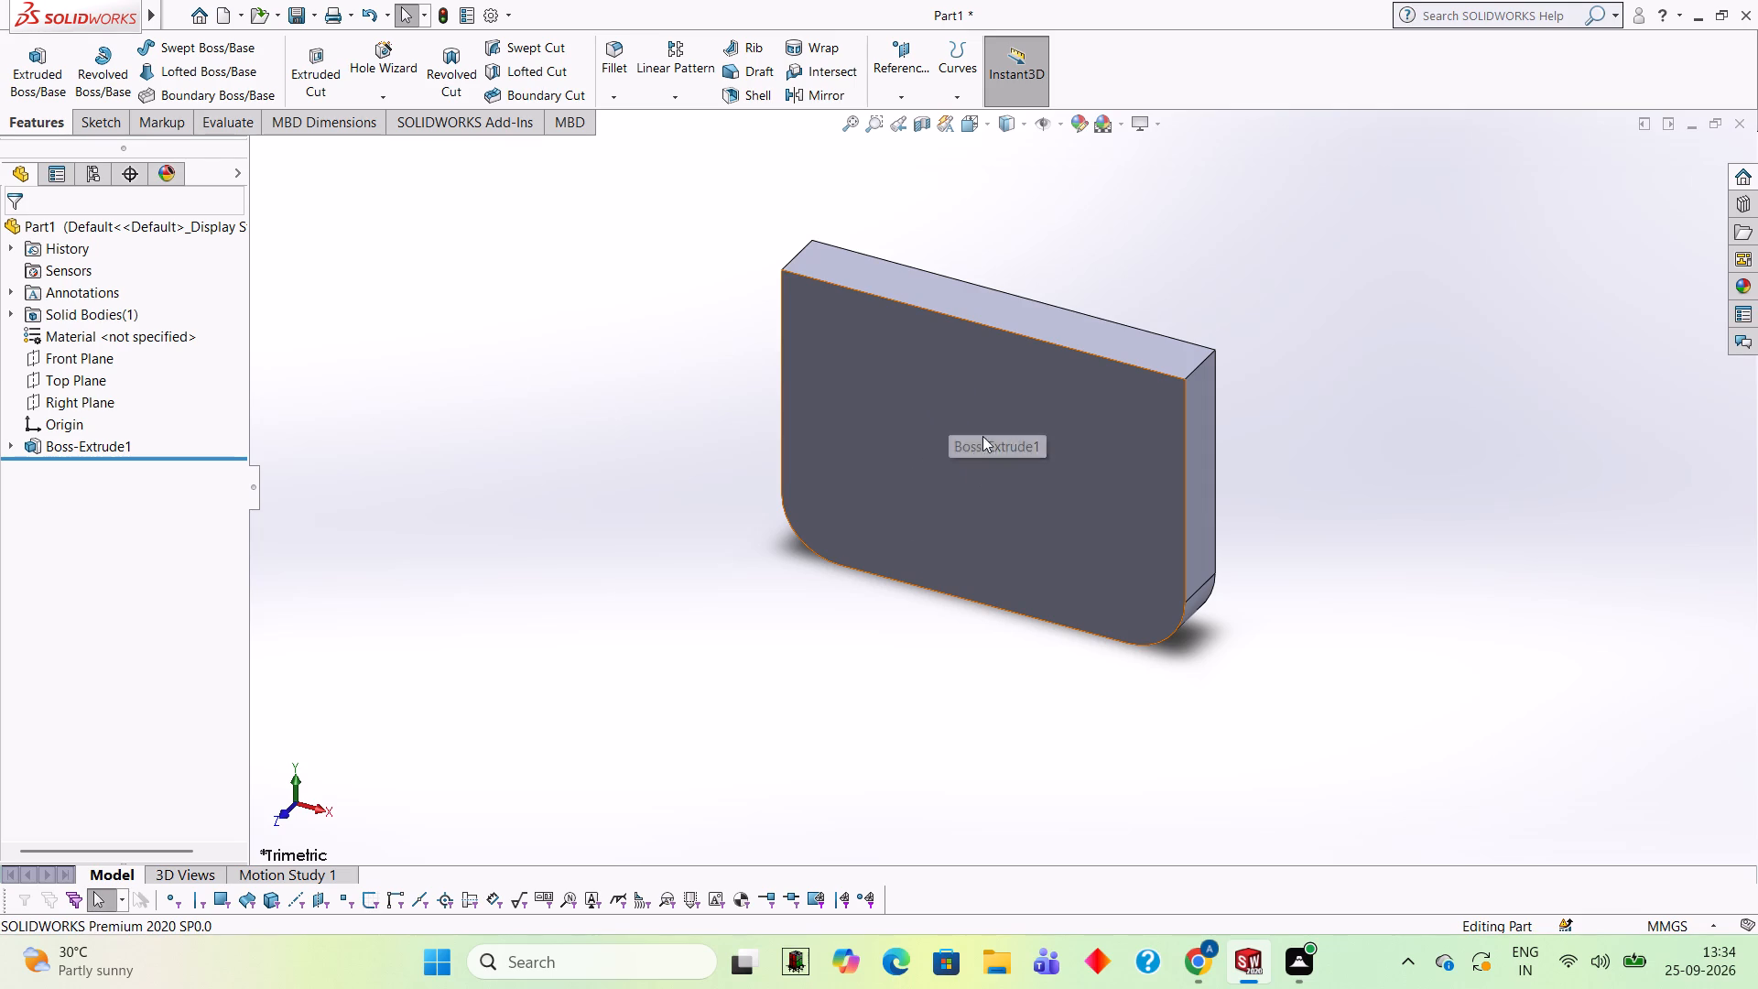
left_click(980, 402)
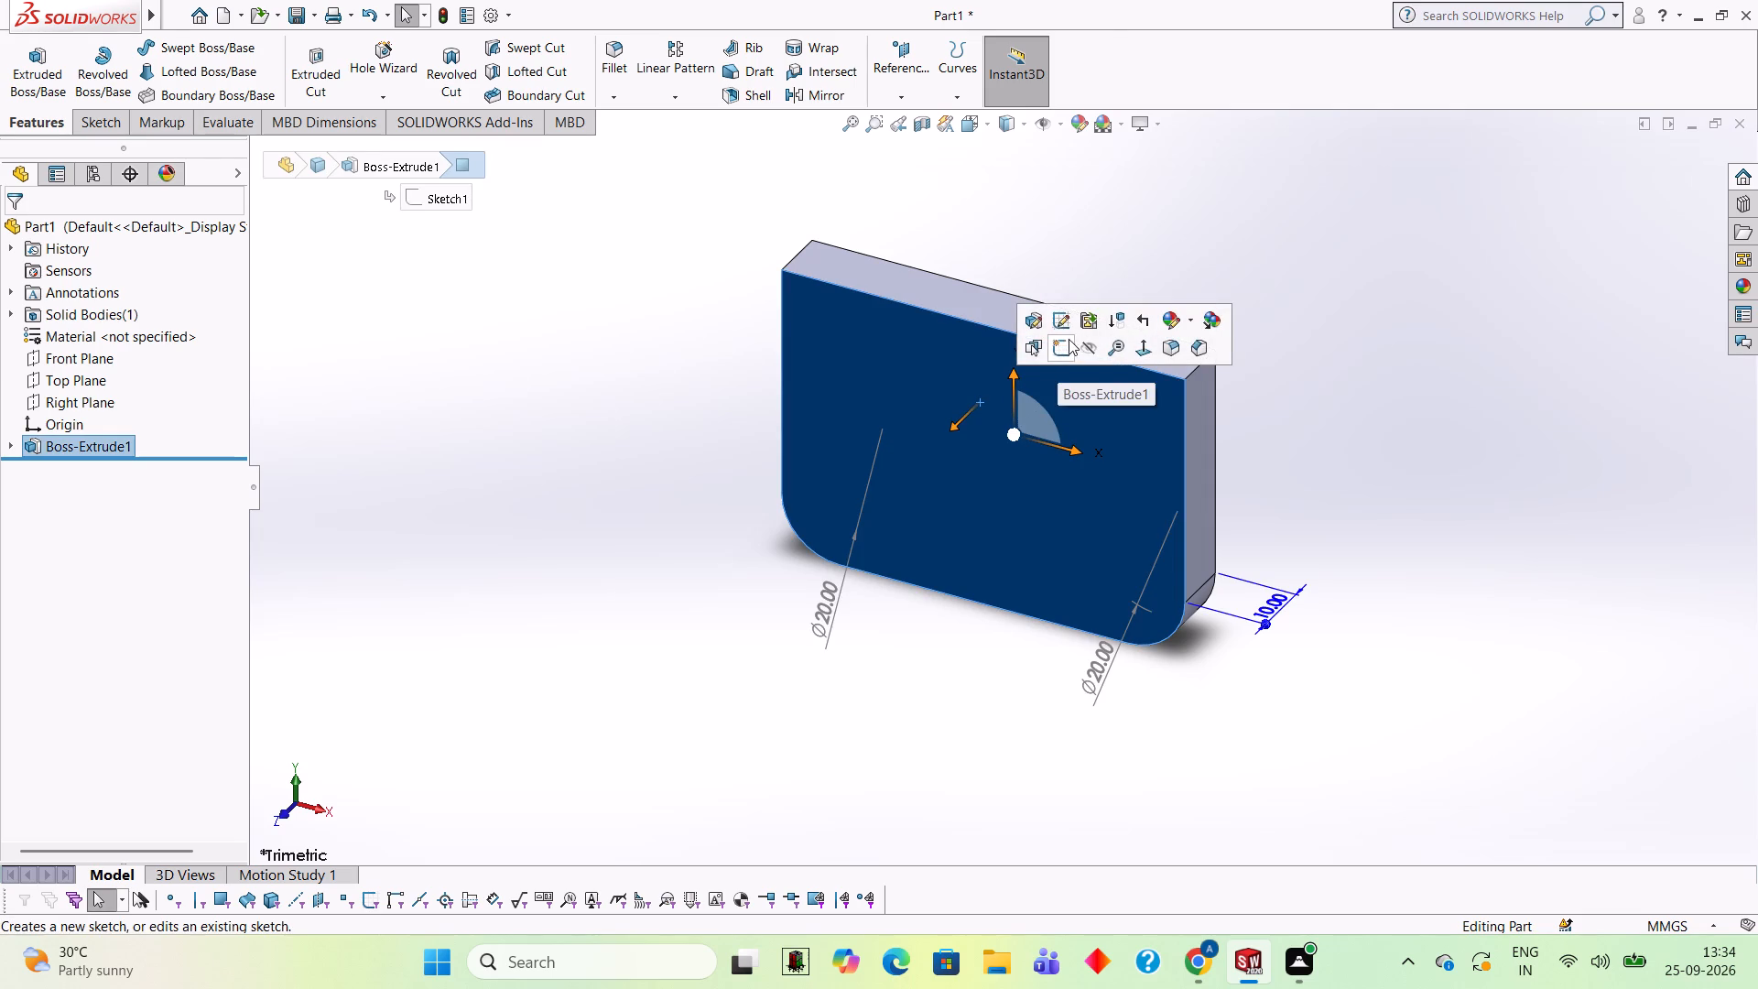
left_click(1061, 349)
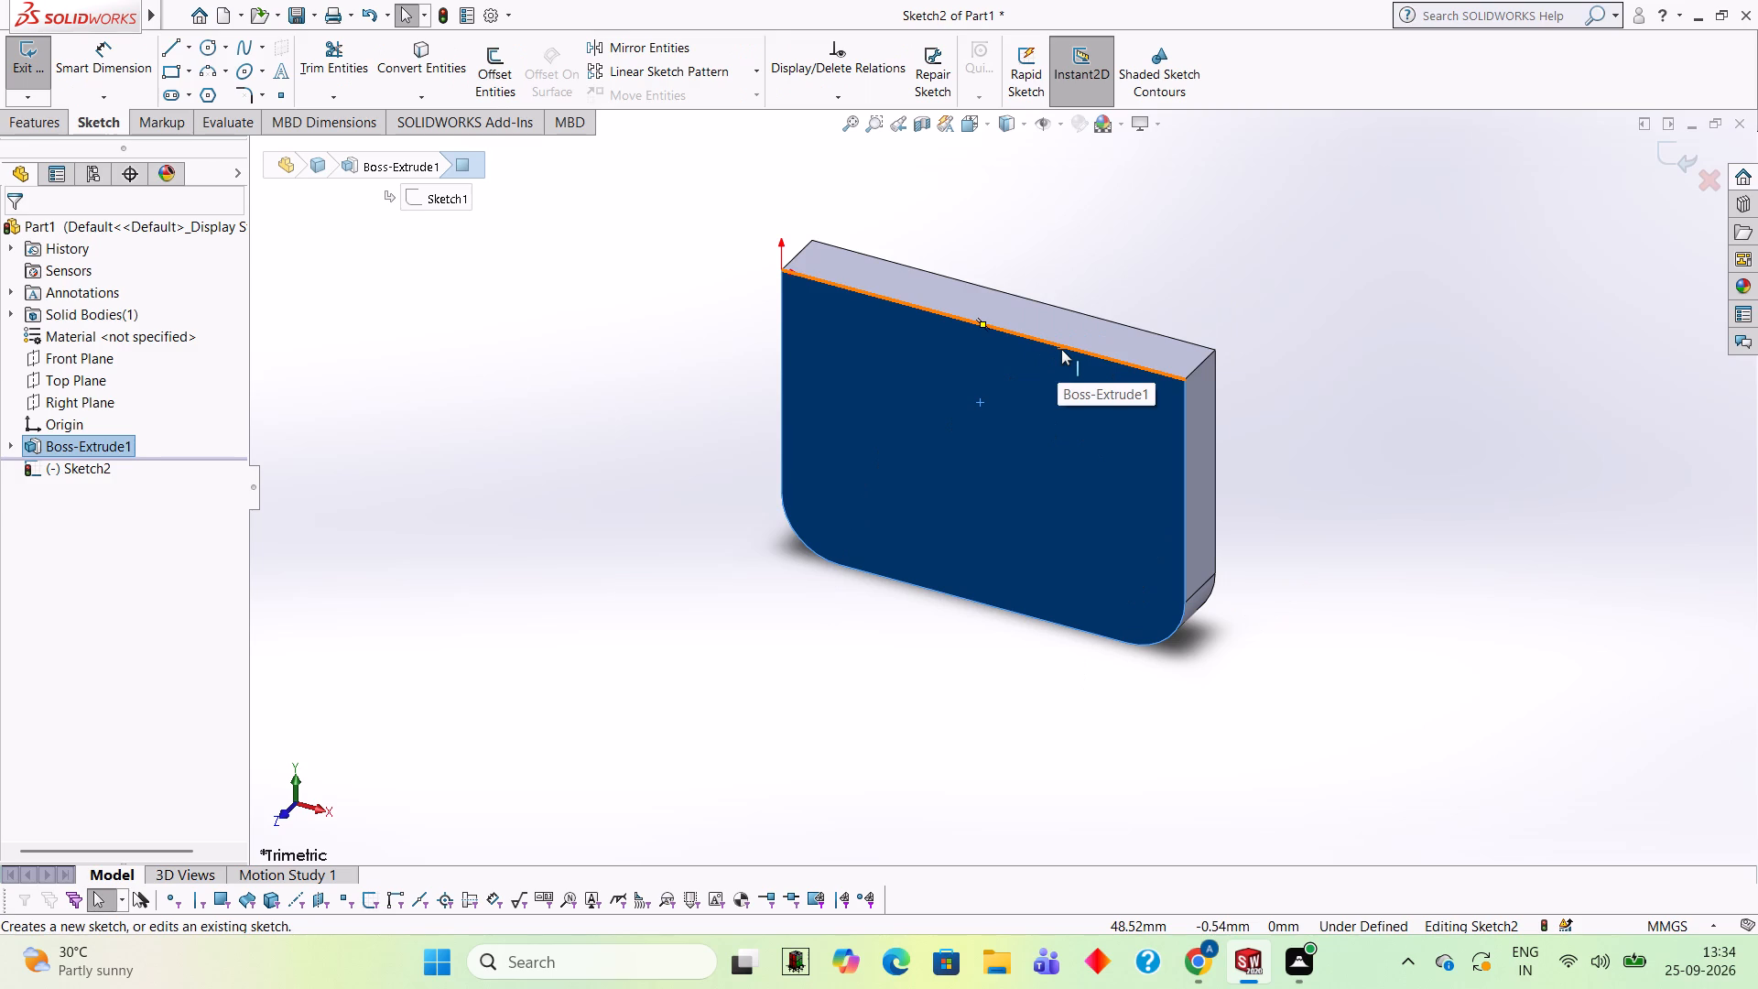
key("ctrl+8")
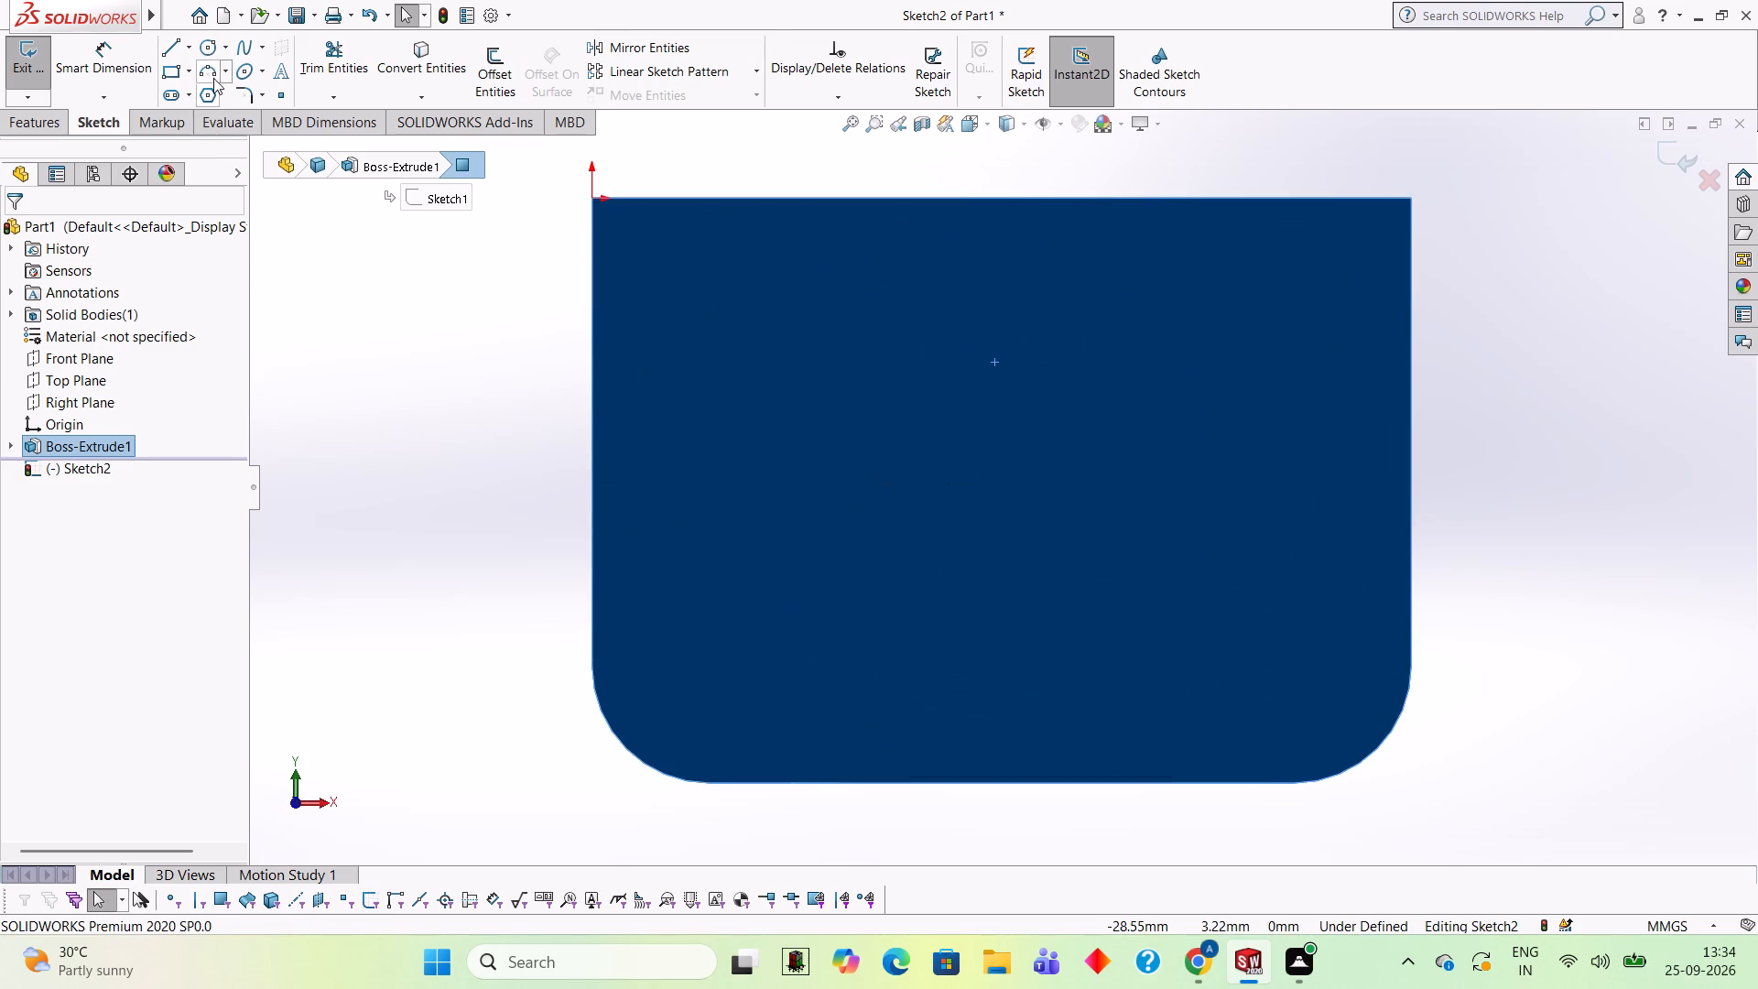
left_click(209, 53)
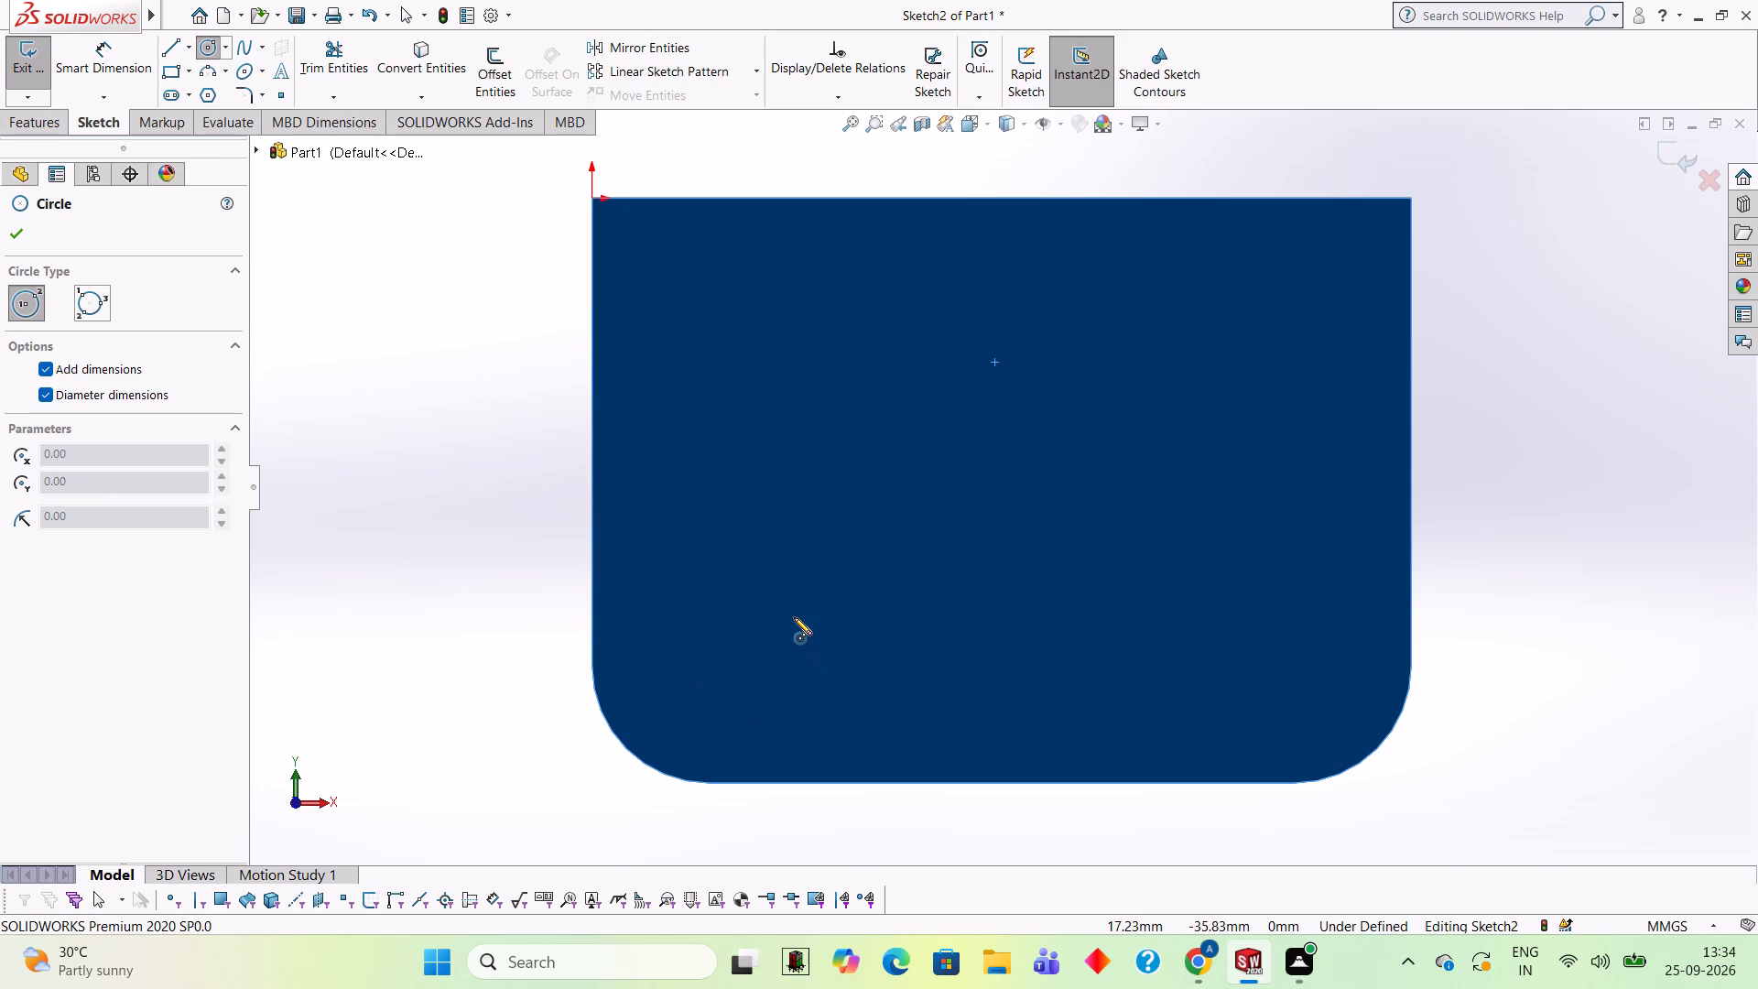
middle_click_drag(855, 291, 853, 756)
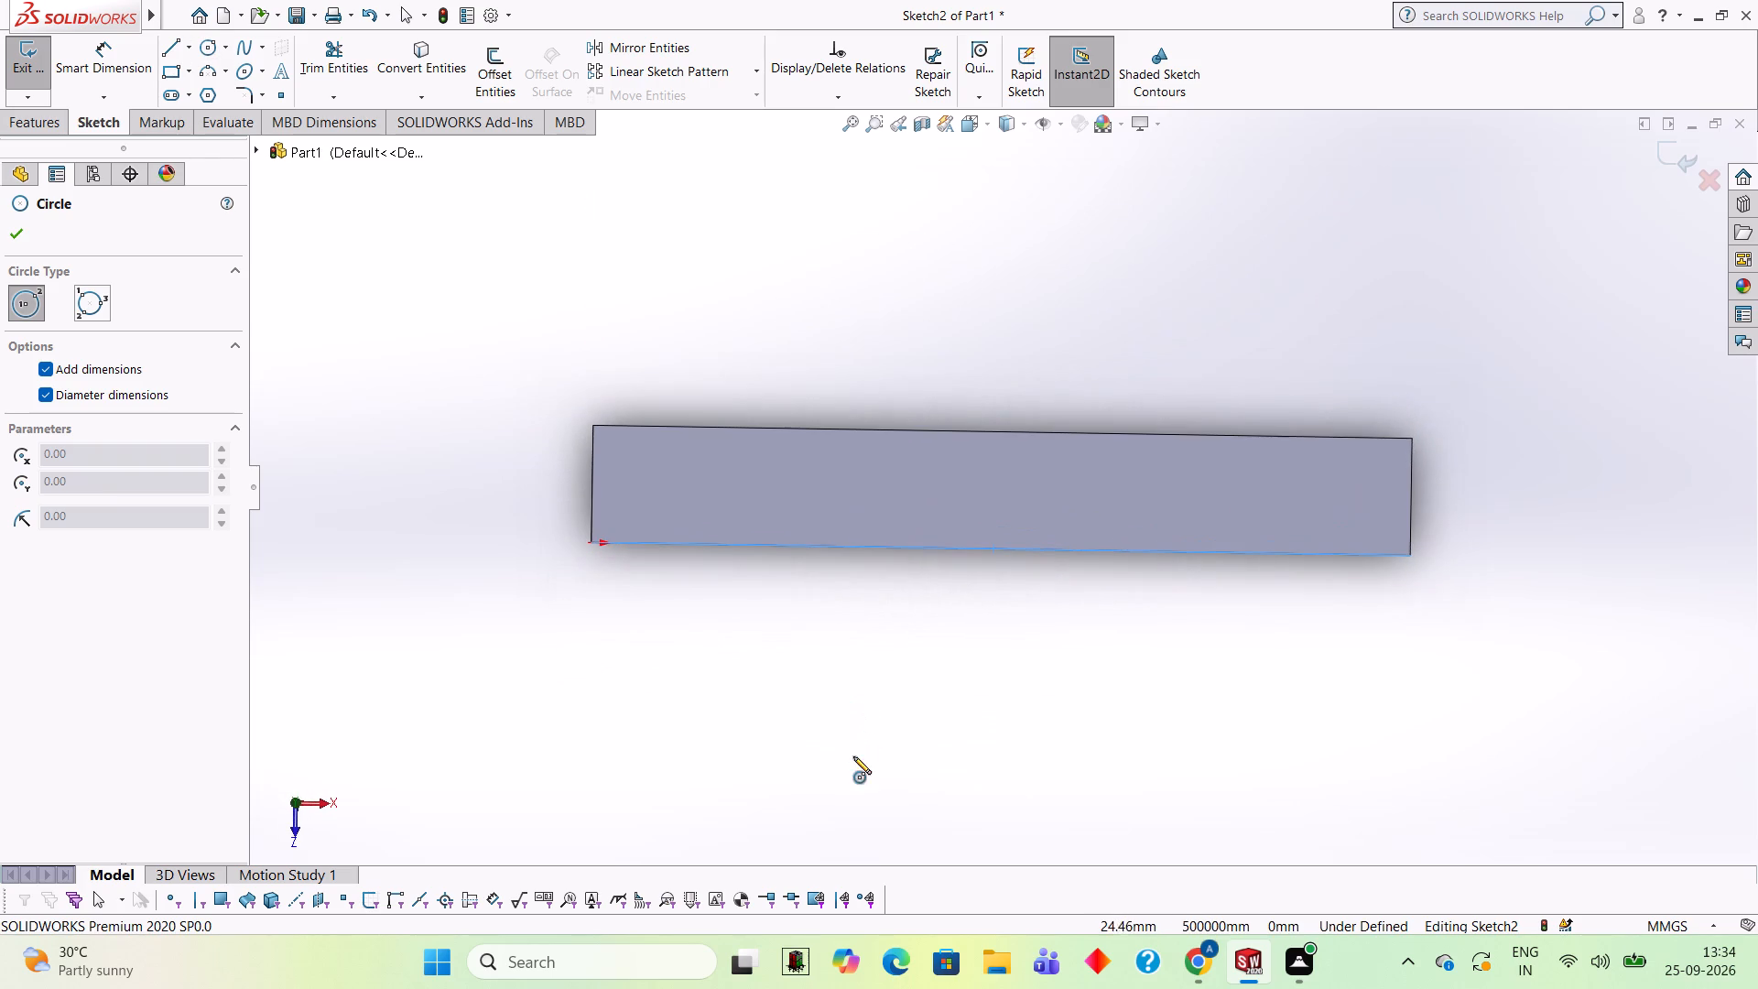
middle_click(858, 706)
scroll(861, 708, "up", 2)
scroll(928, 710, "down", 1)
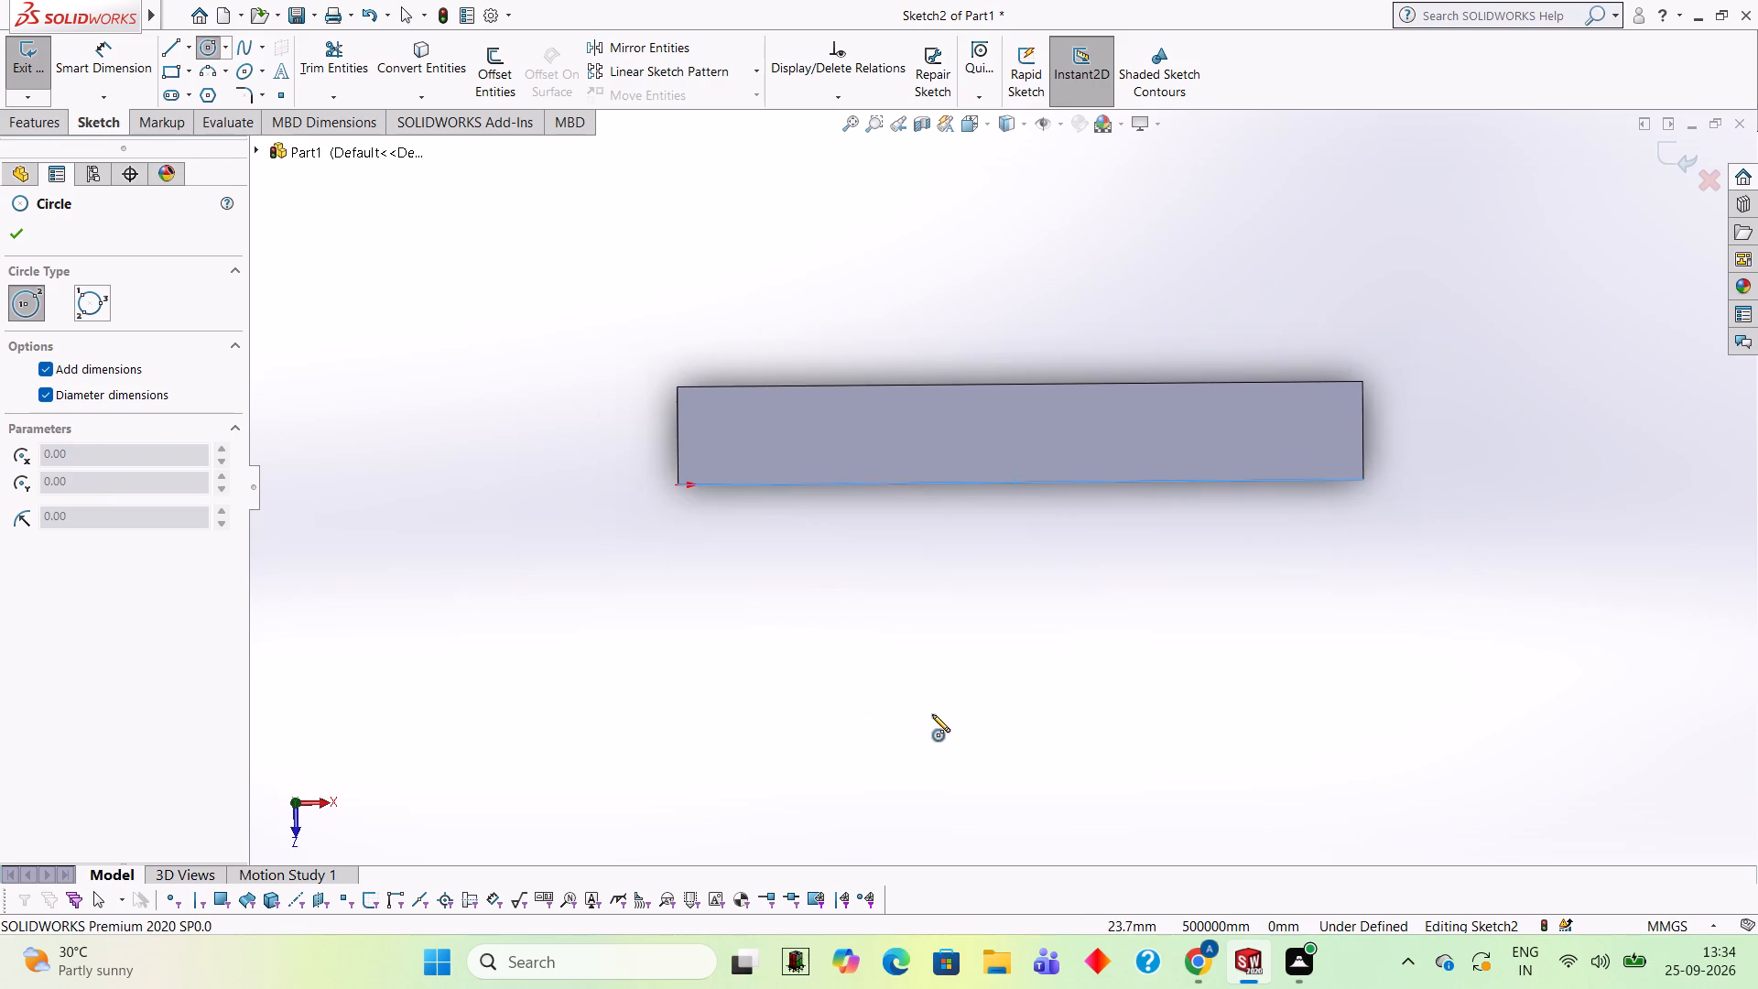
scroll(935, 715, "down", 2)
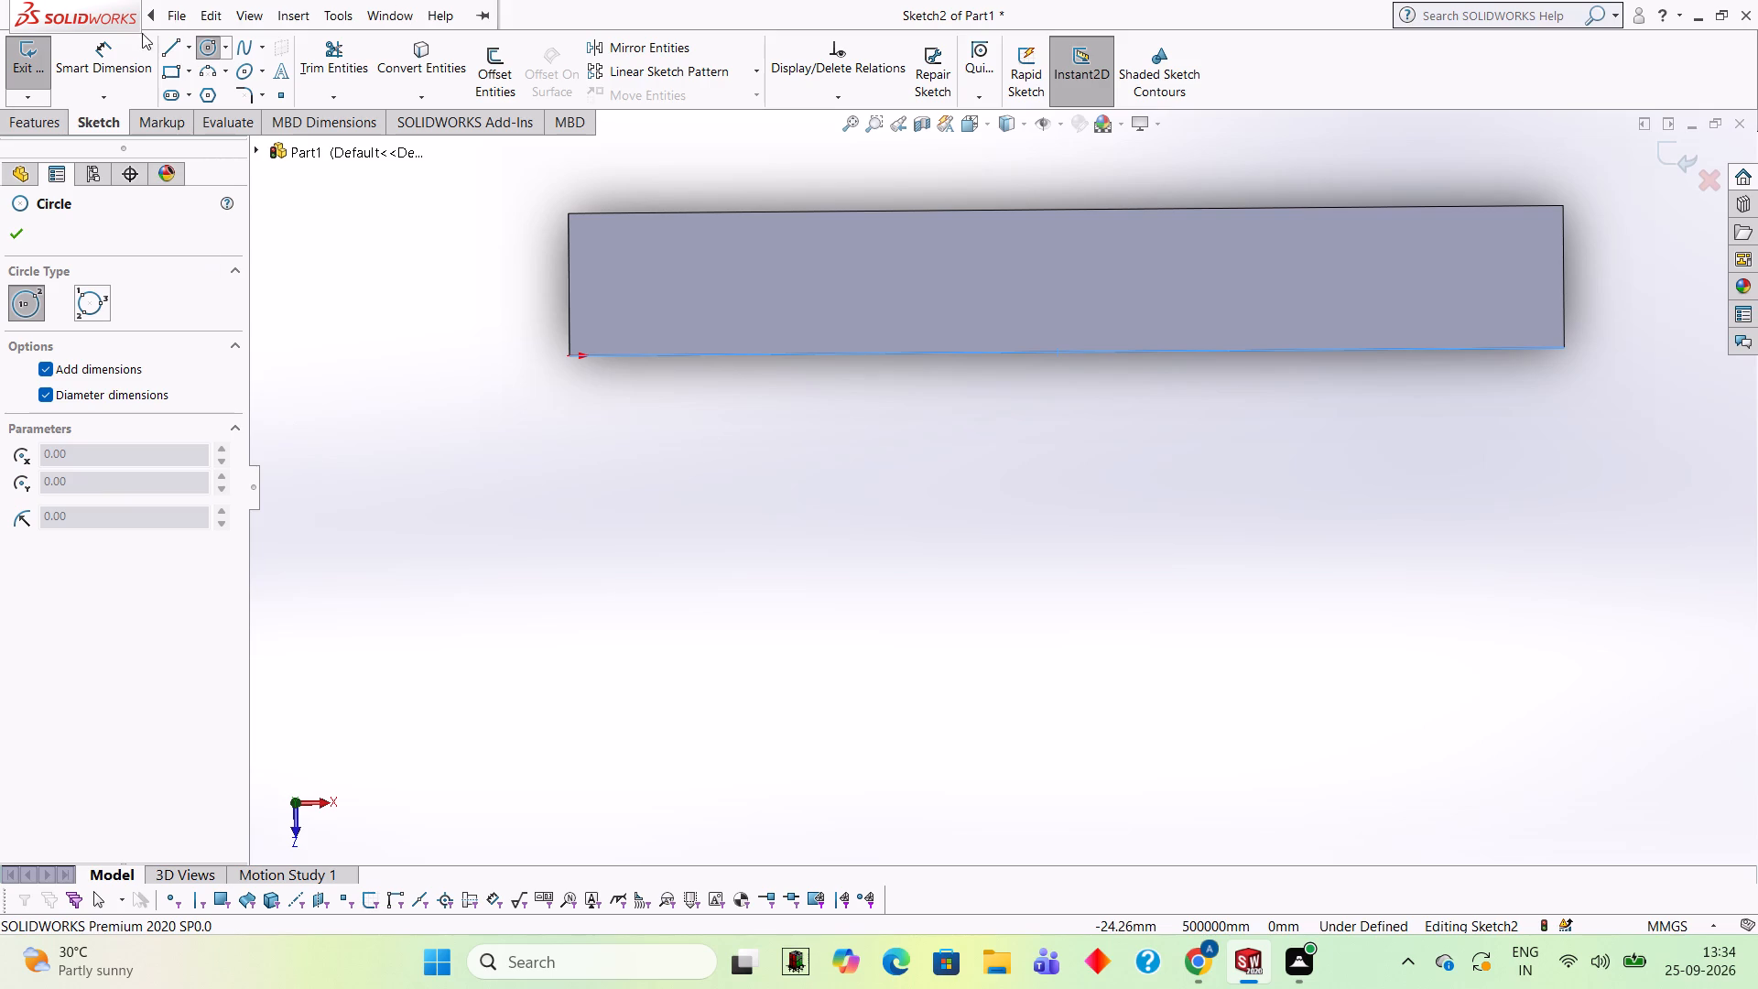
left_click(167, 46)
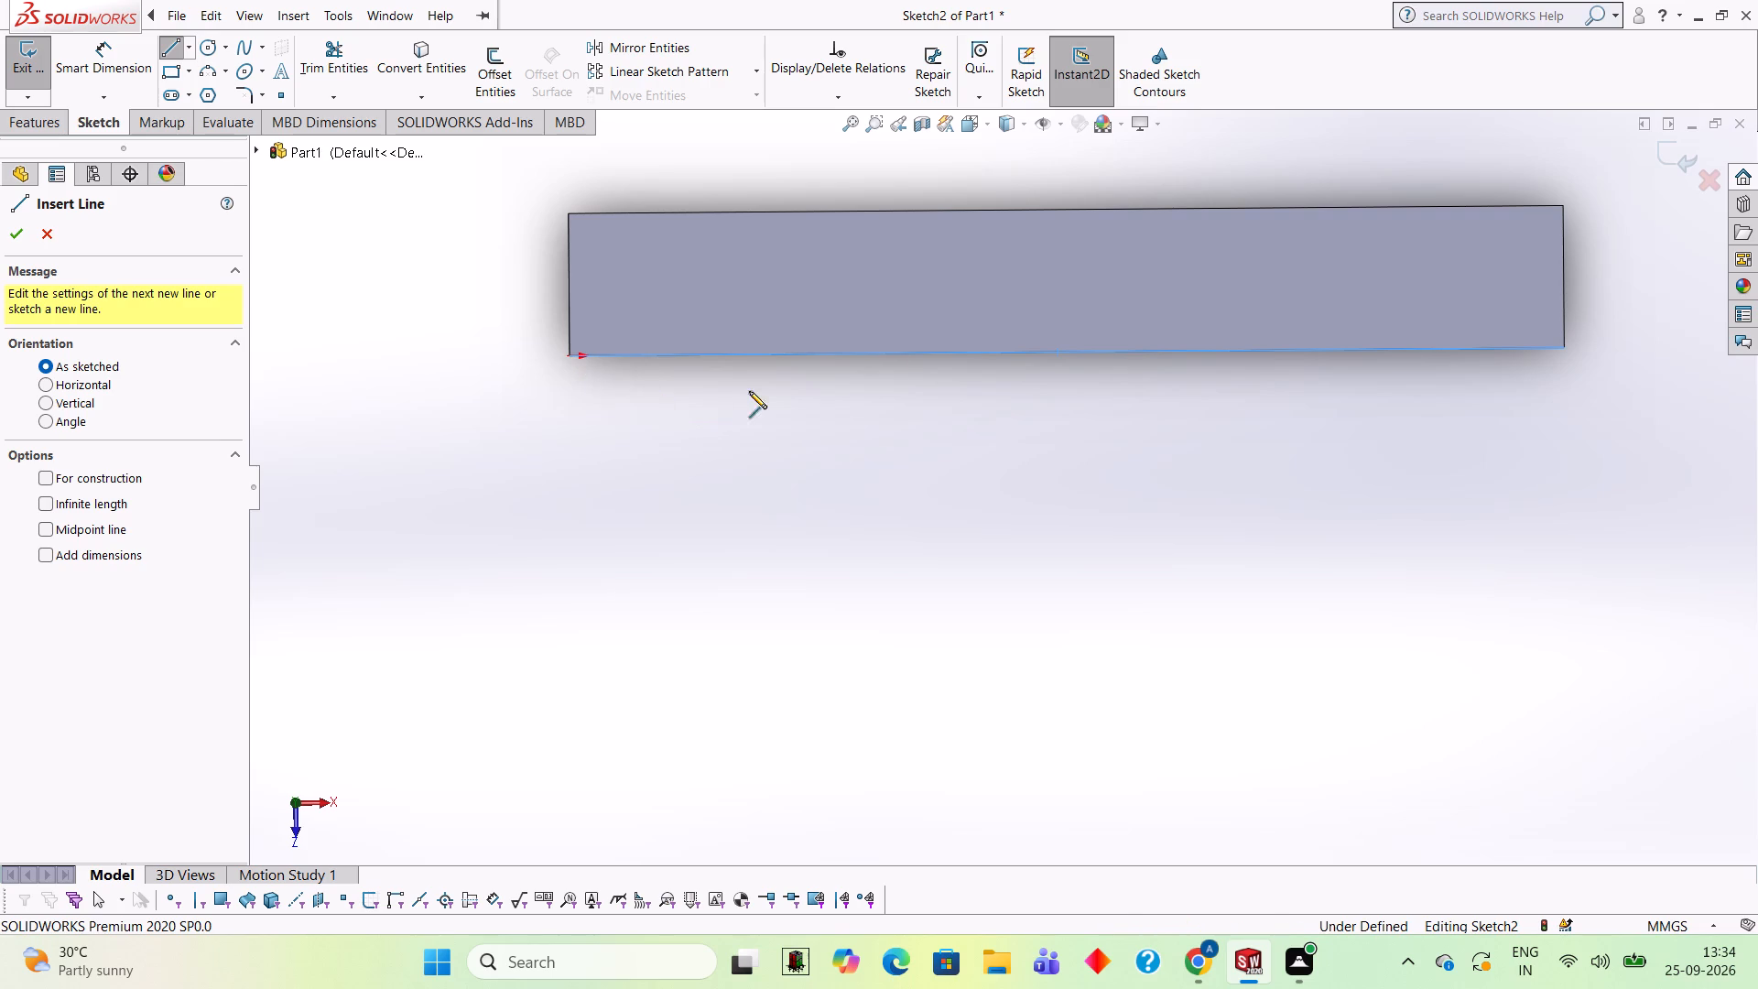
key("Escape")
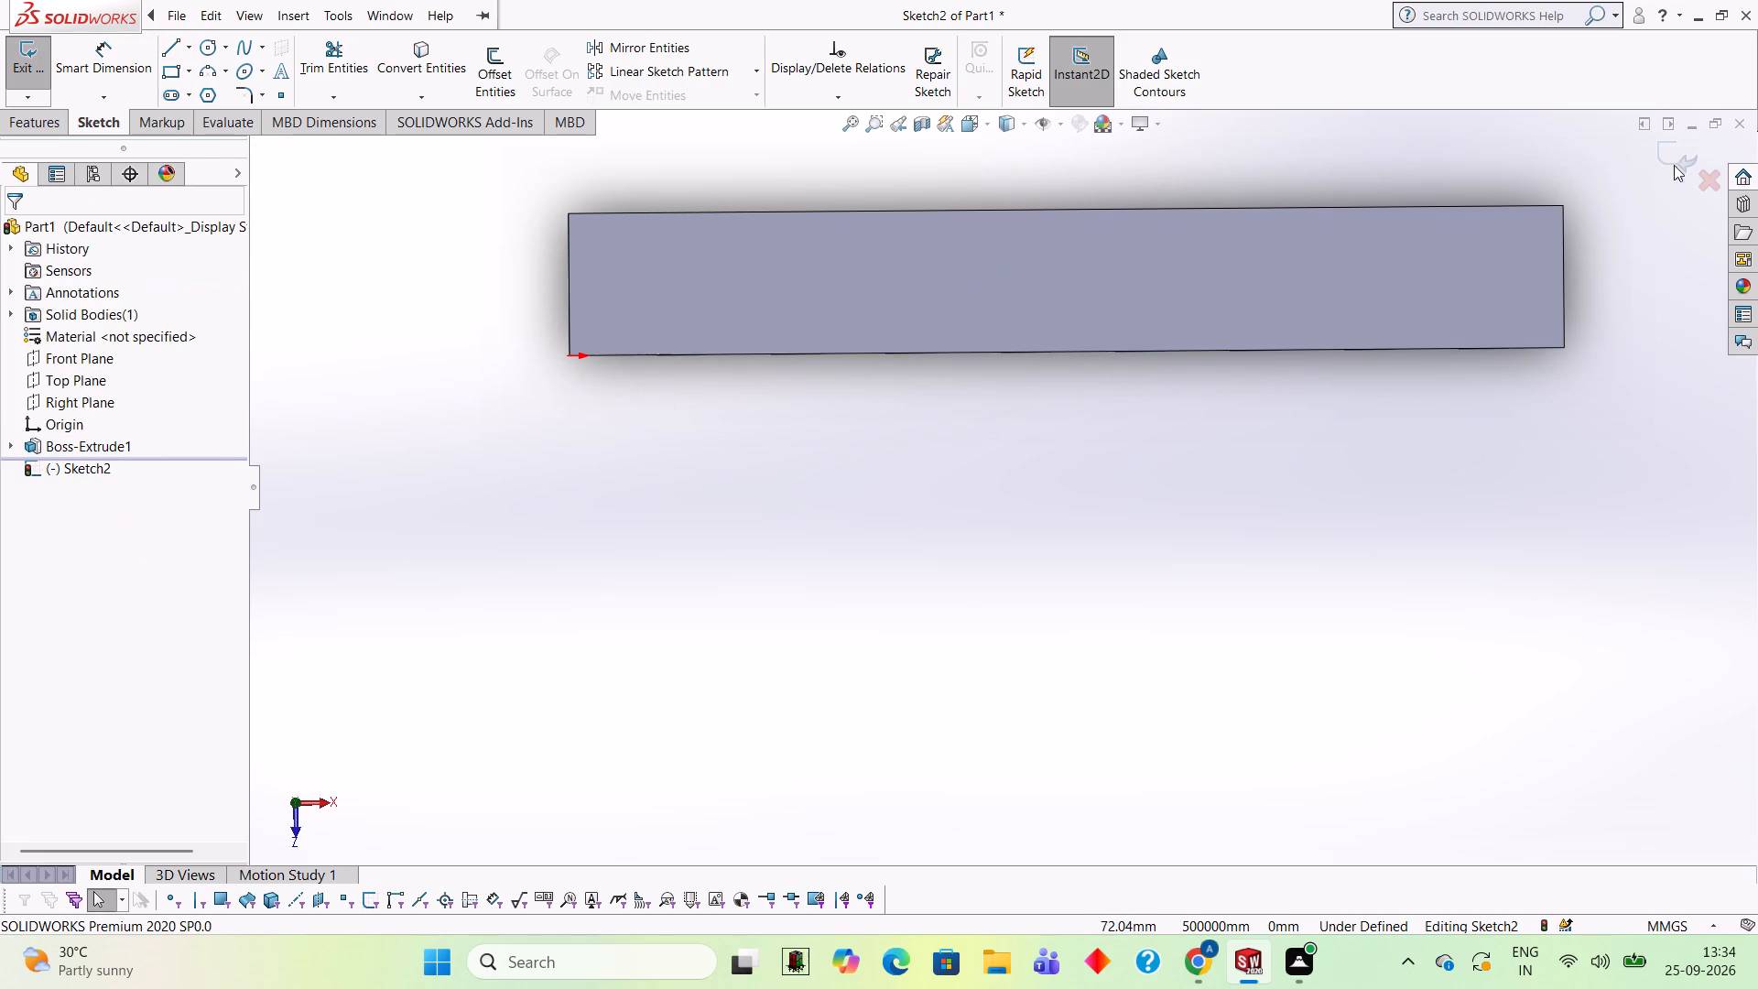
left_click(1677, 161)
Sketch on the plate's top face: a 5 mm line along the front edge from the origin-side corner, then a 45 mm vertical line outward.
left_click(933, 298)
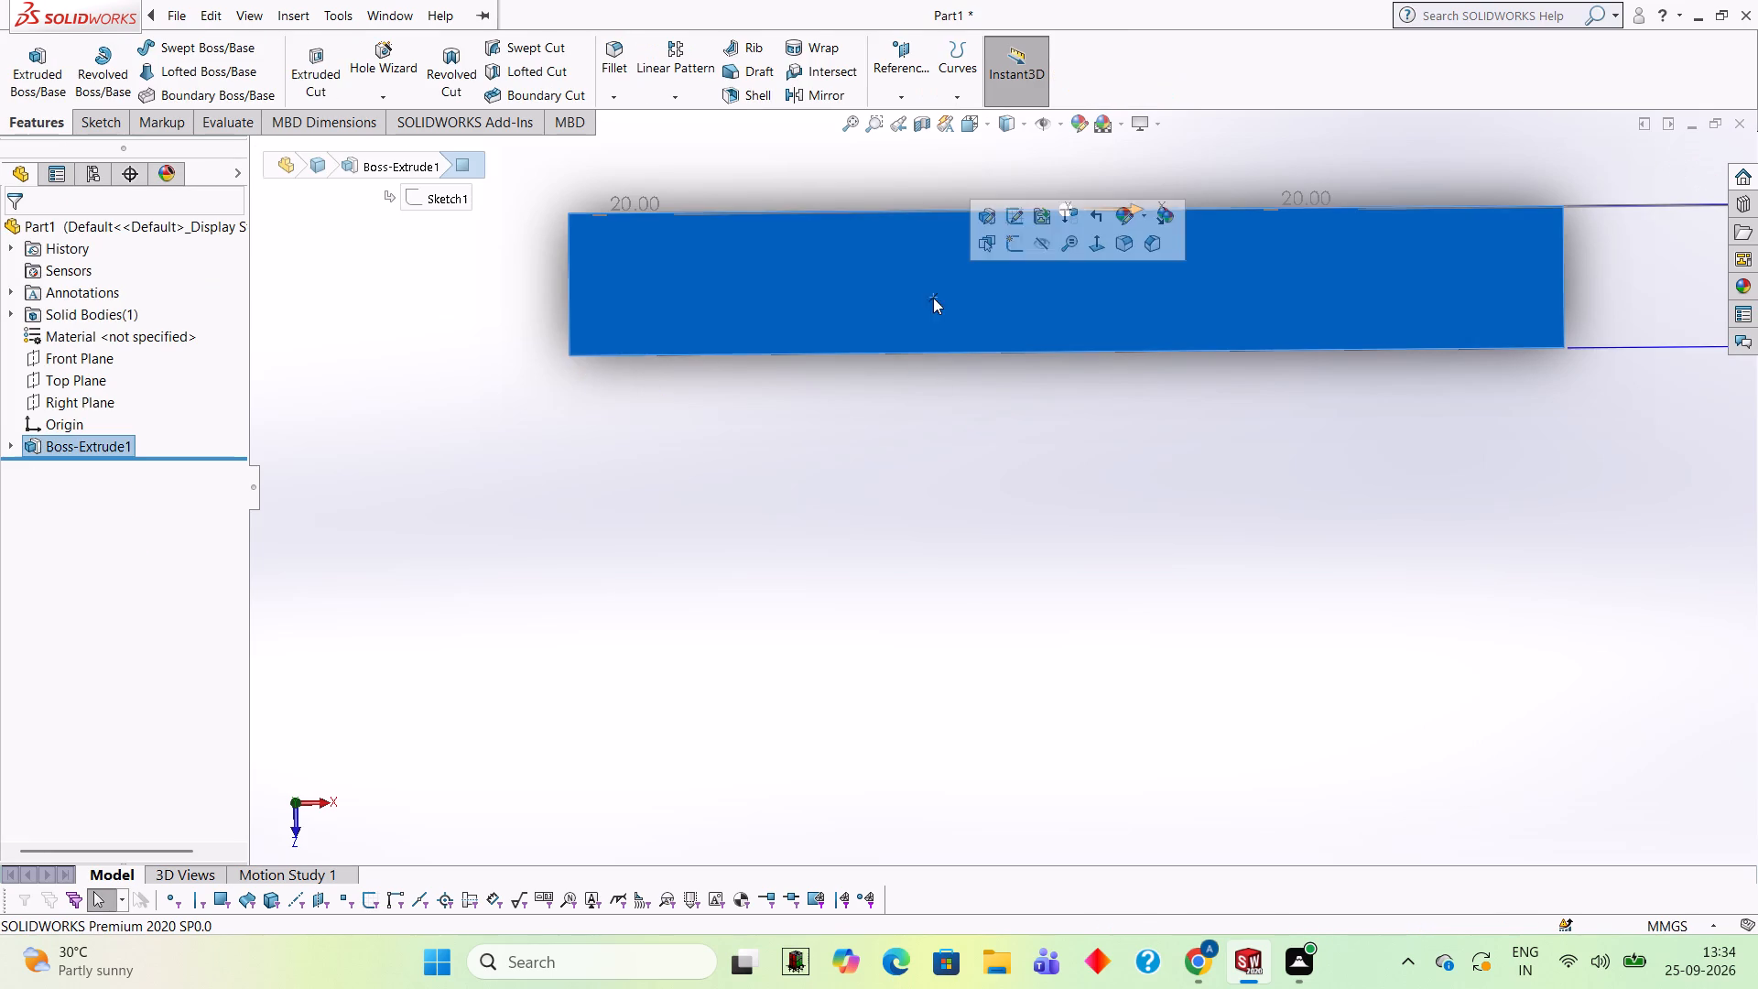
left_click(1020, 250)
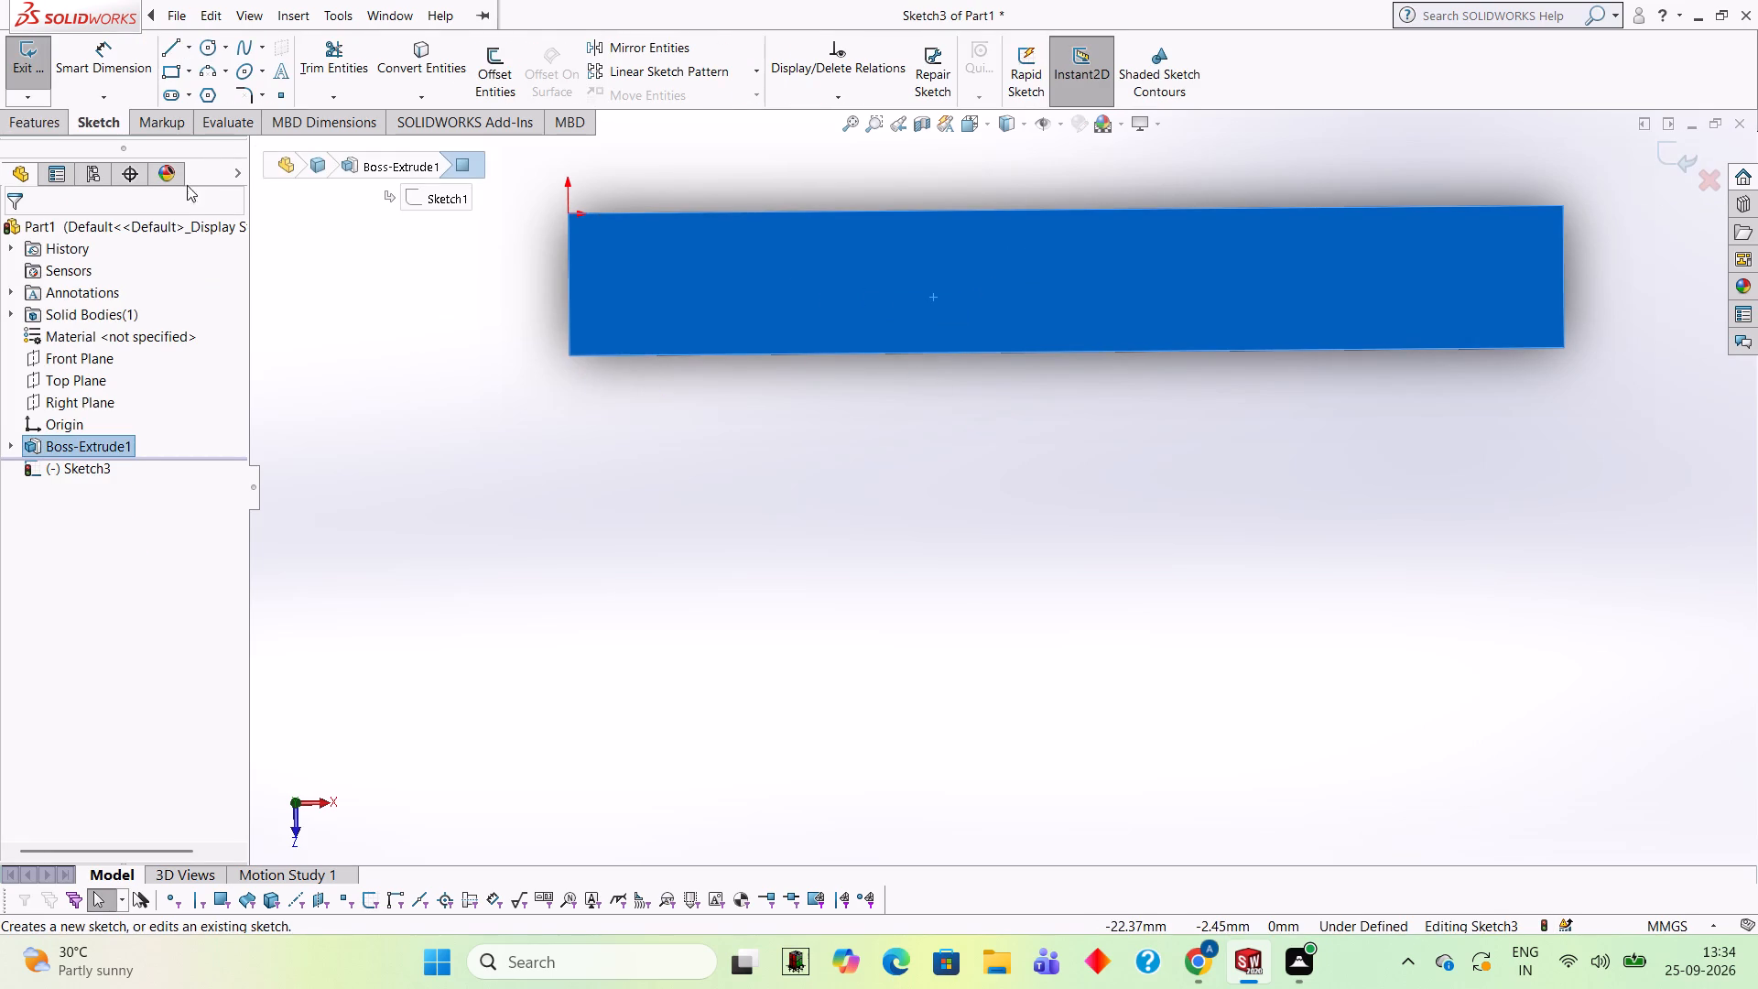
left_click(169, 46)
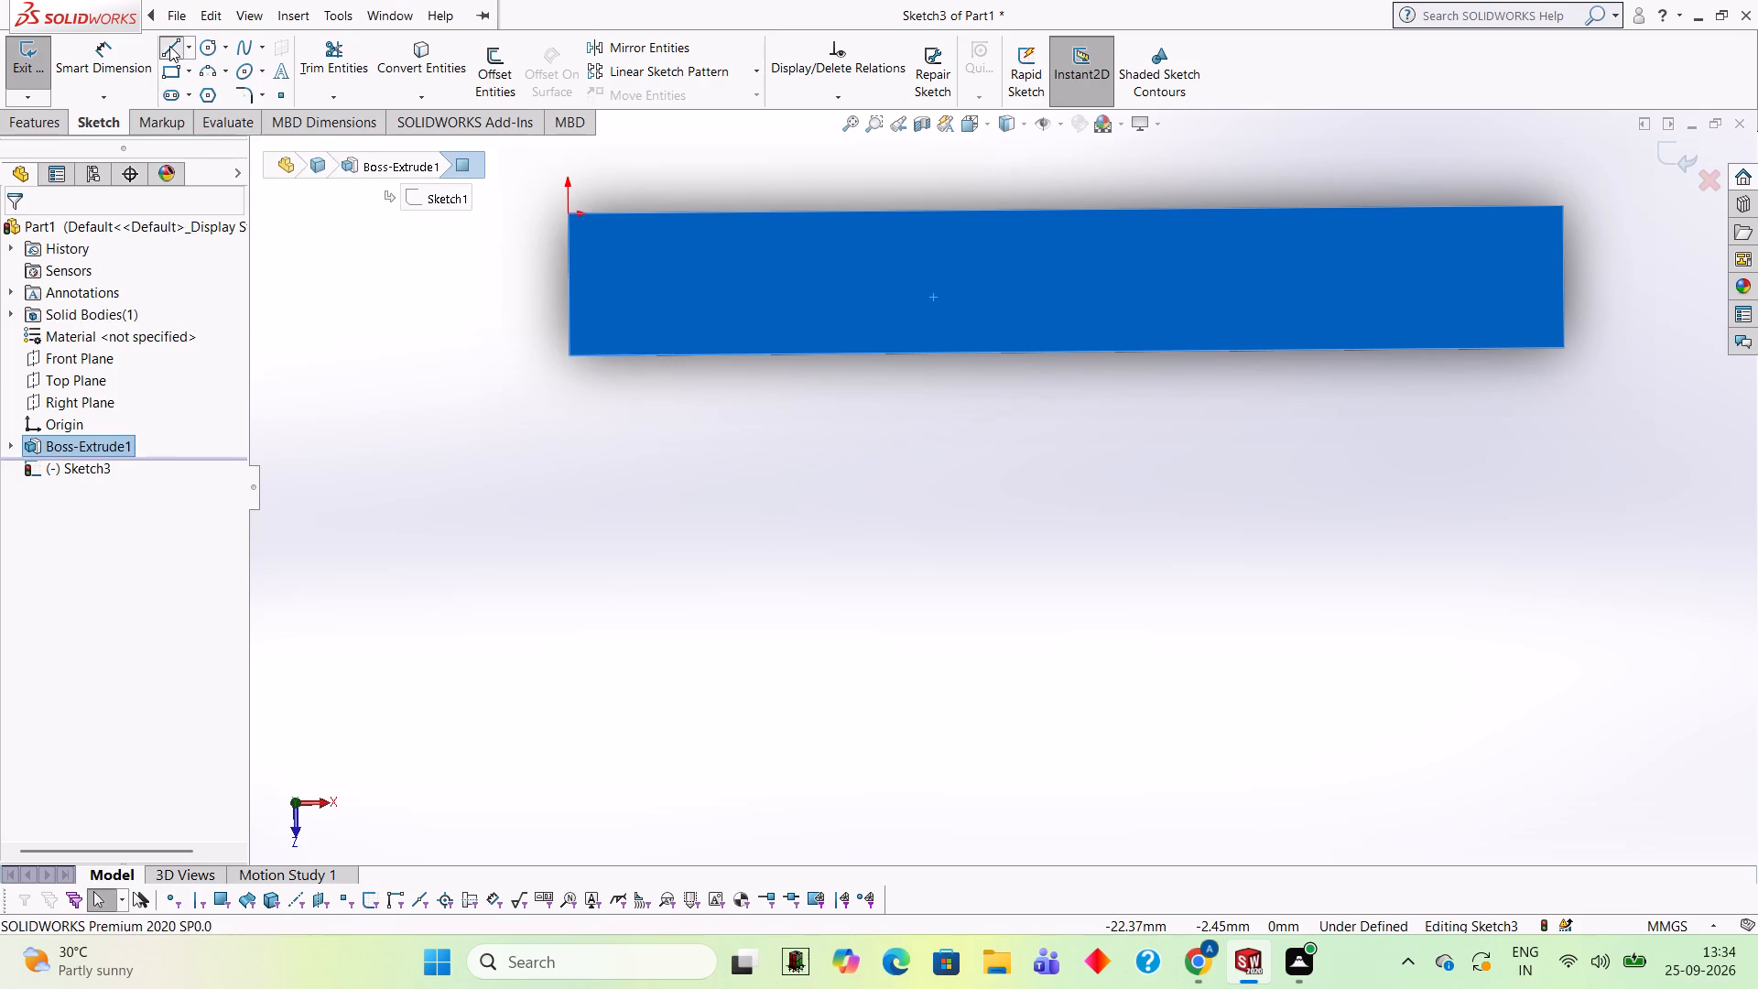
left_click(568, 352)
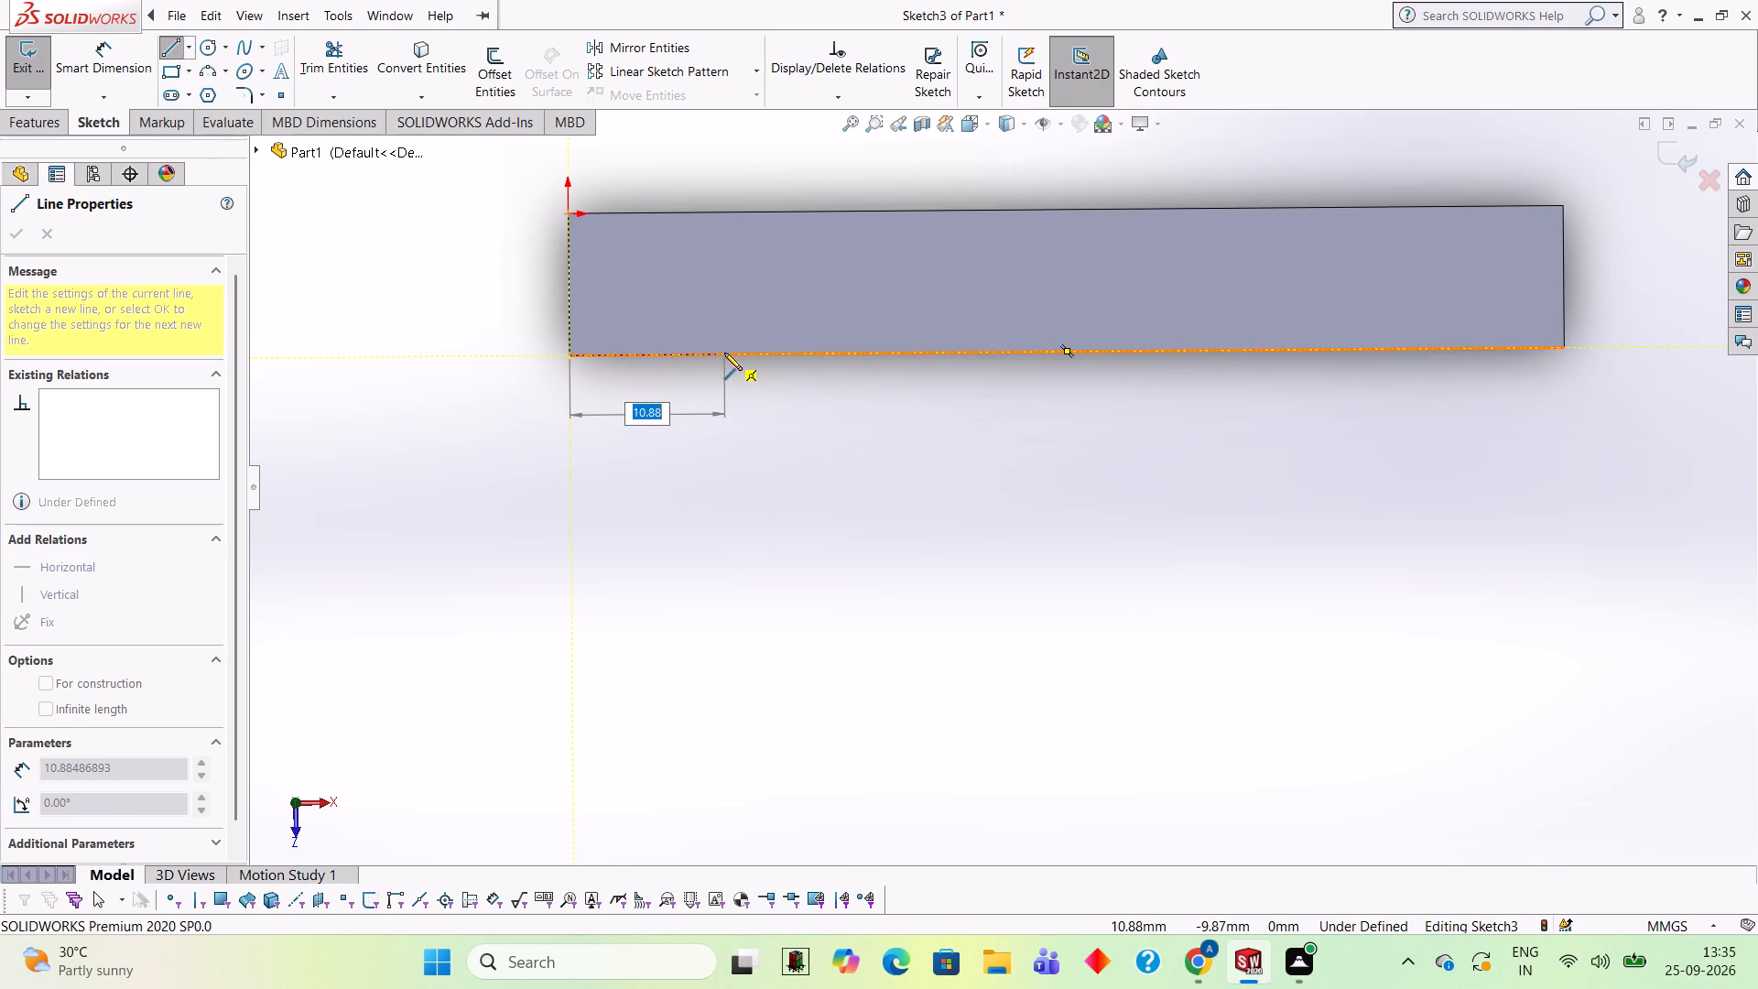
key("5")
key("Return")
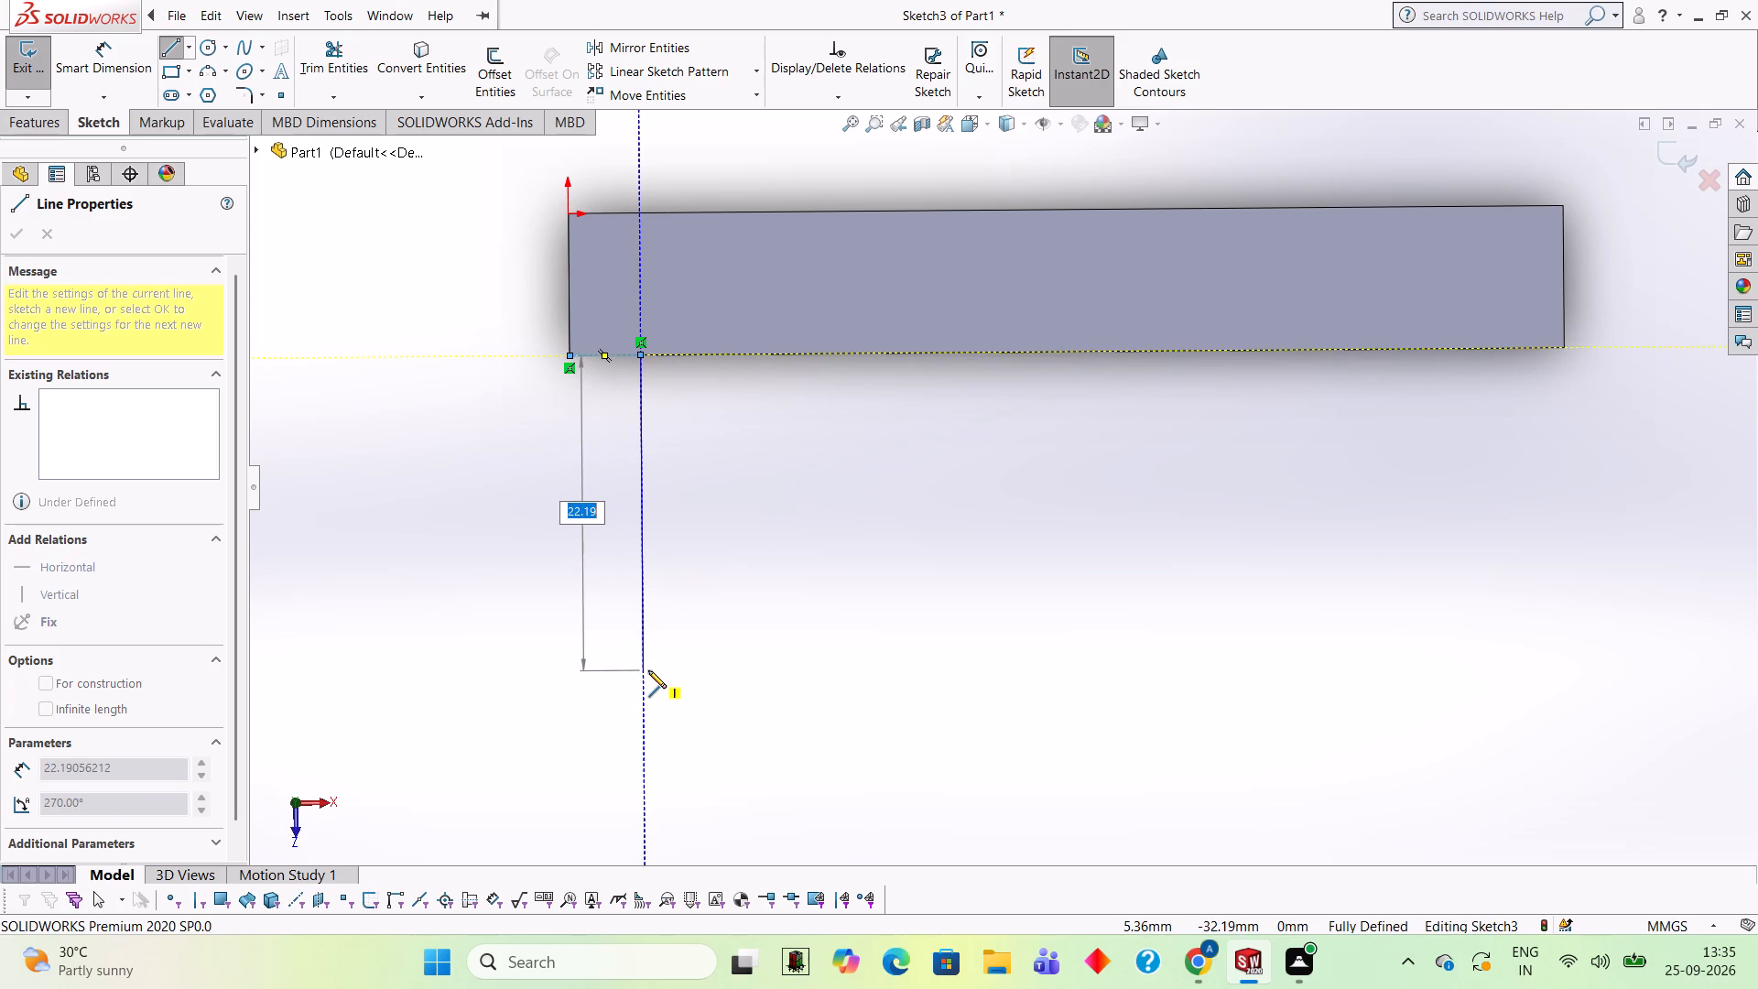
type("45")
key("Return")
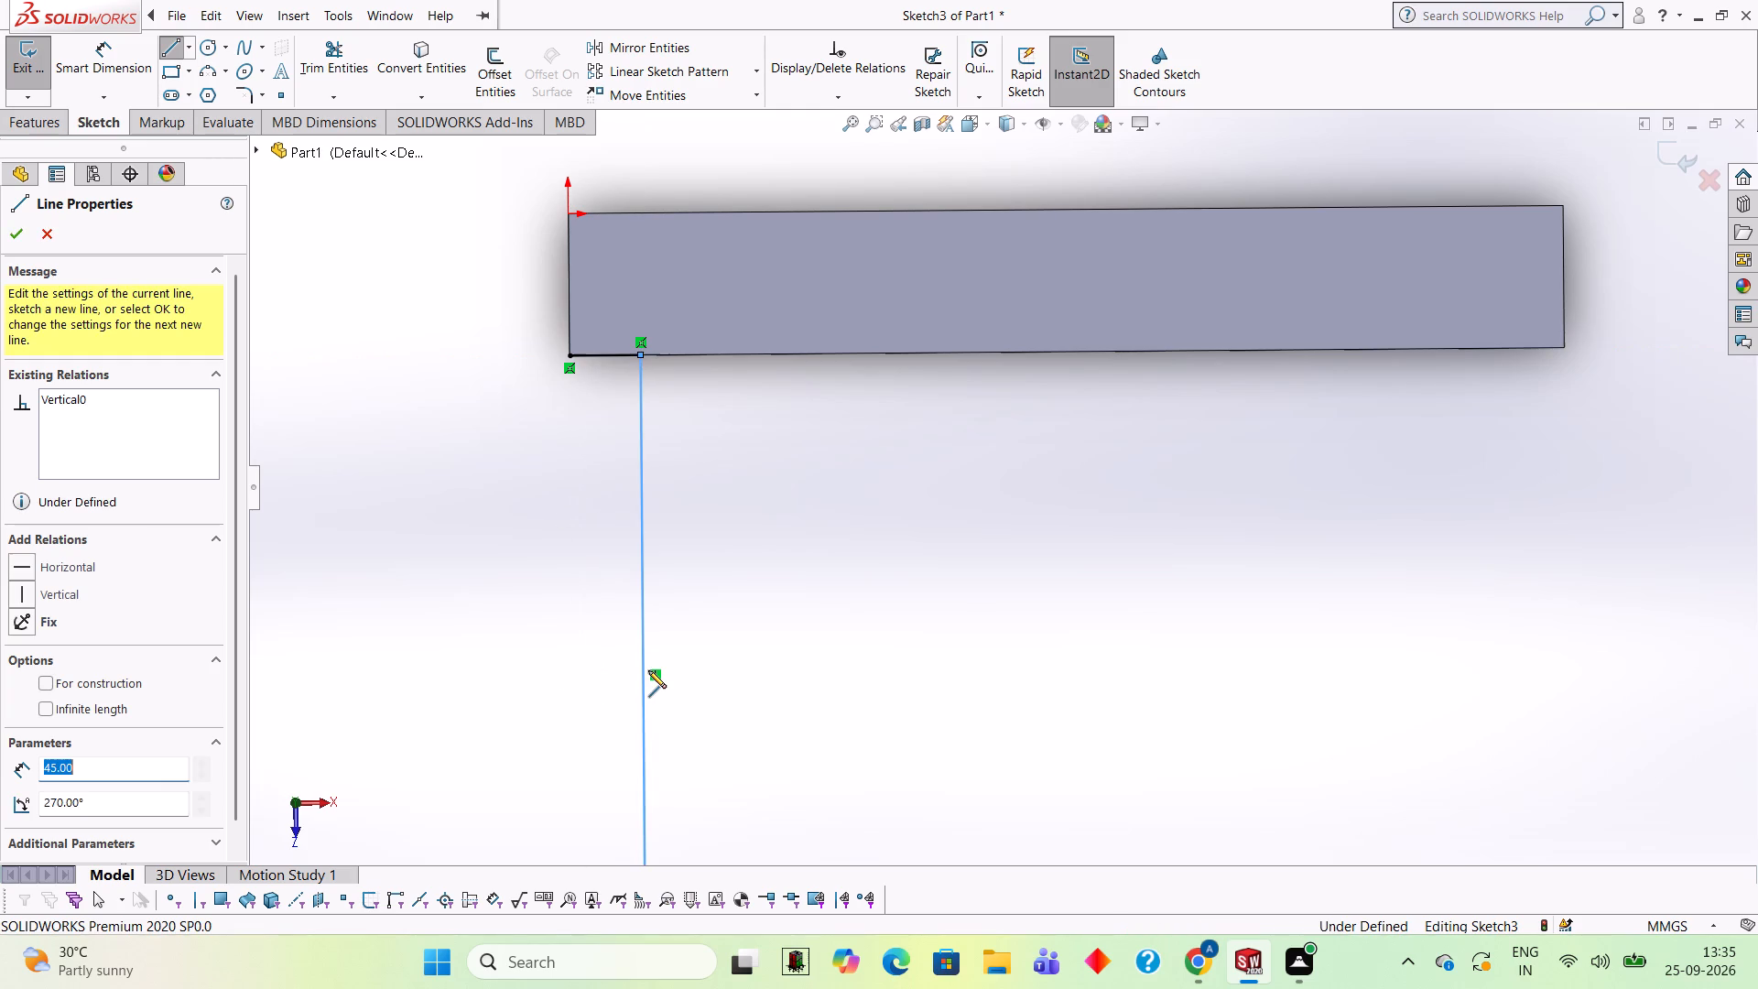
scroll(684, 677, "up", 3)
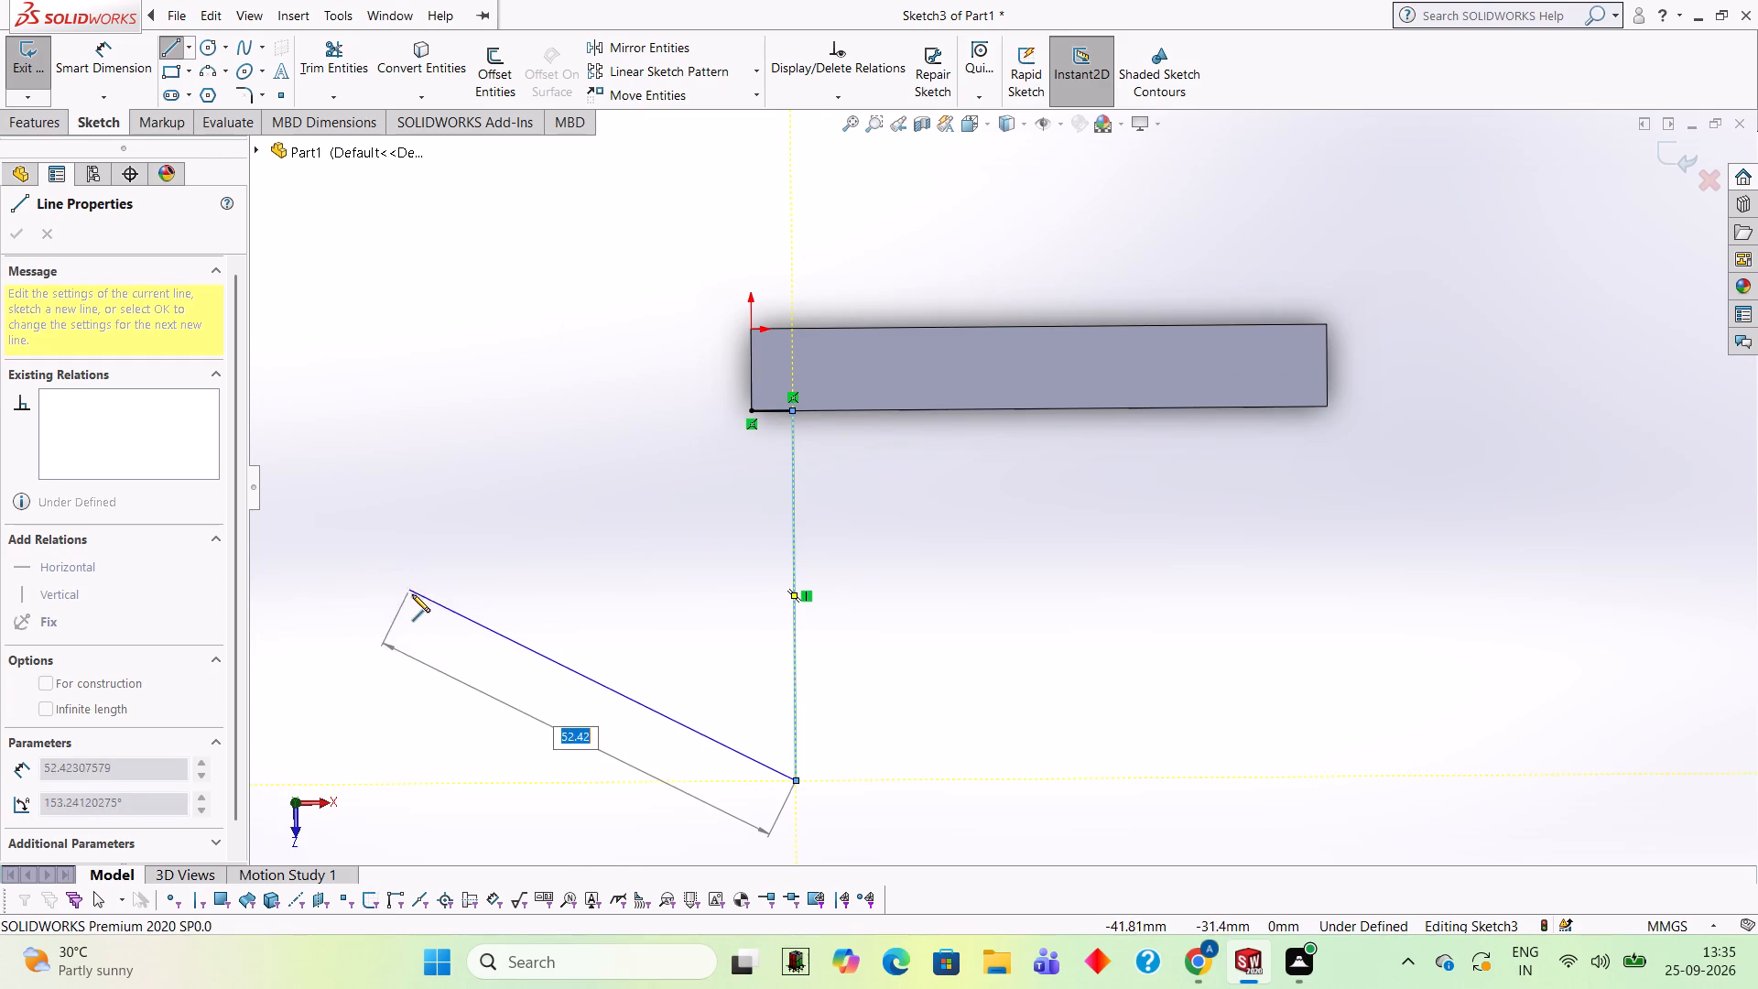
key("Escape")
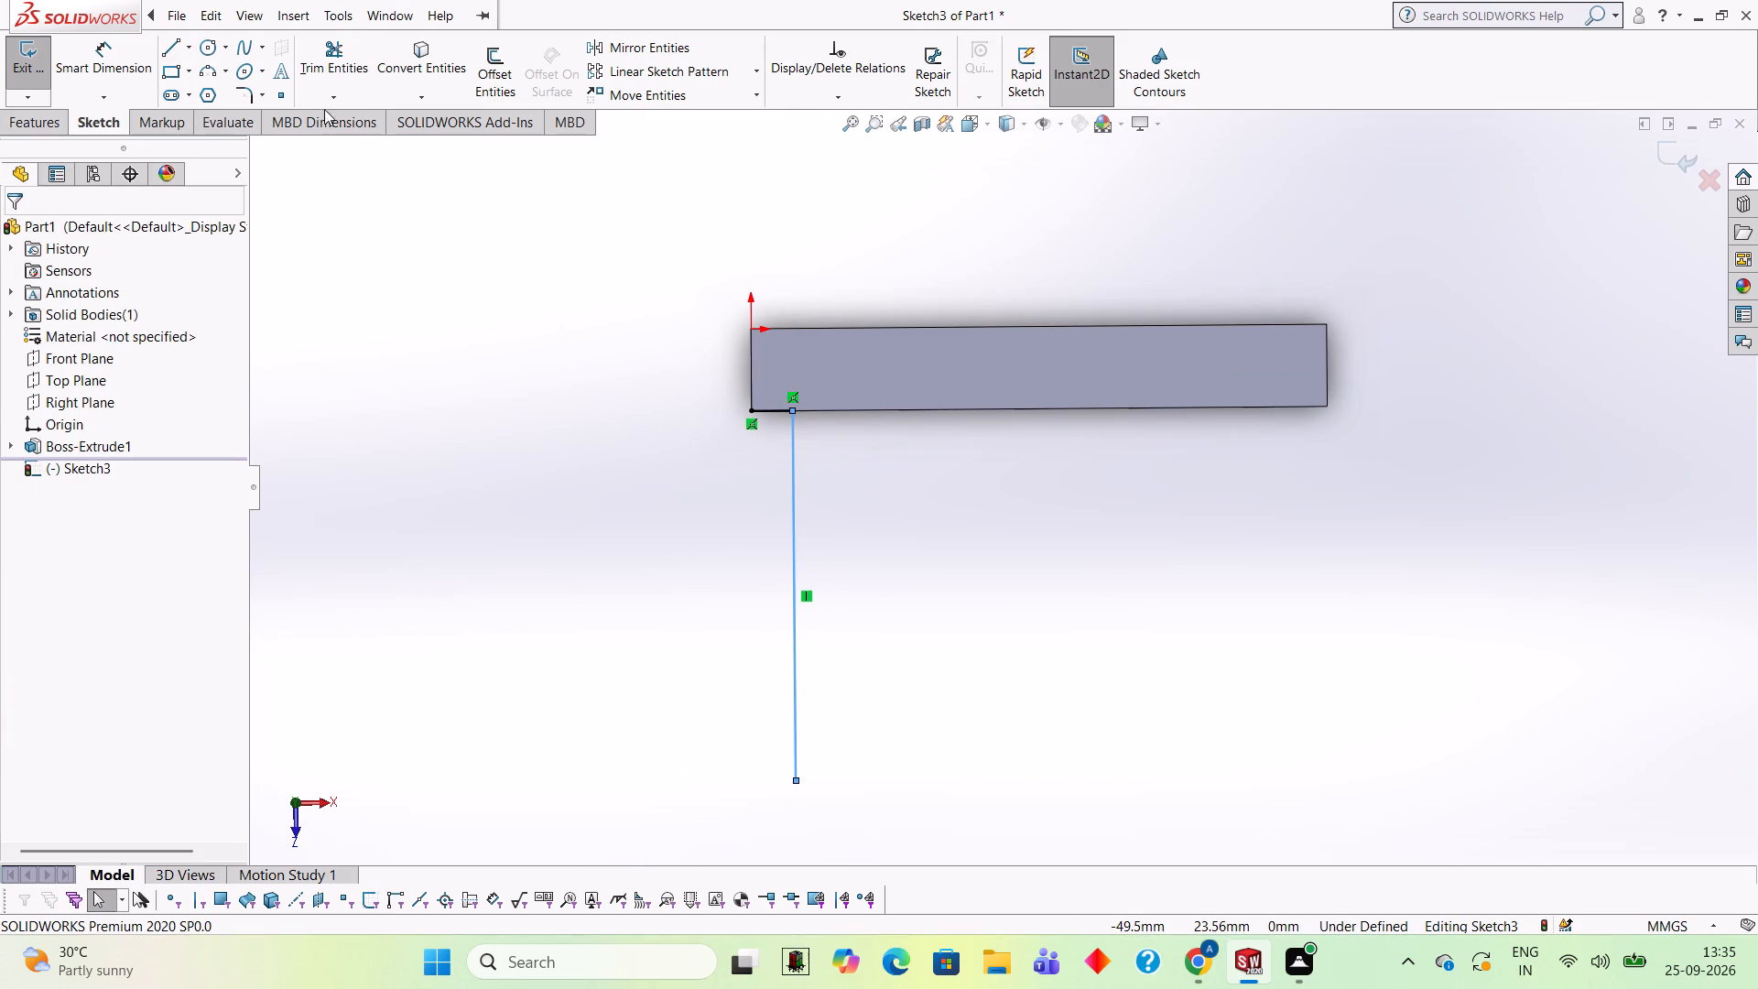
Trim away the short 5 mm line on the plate's front edge.
left_click(340, 51)
left_click(768, 408)
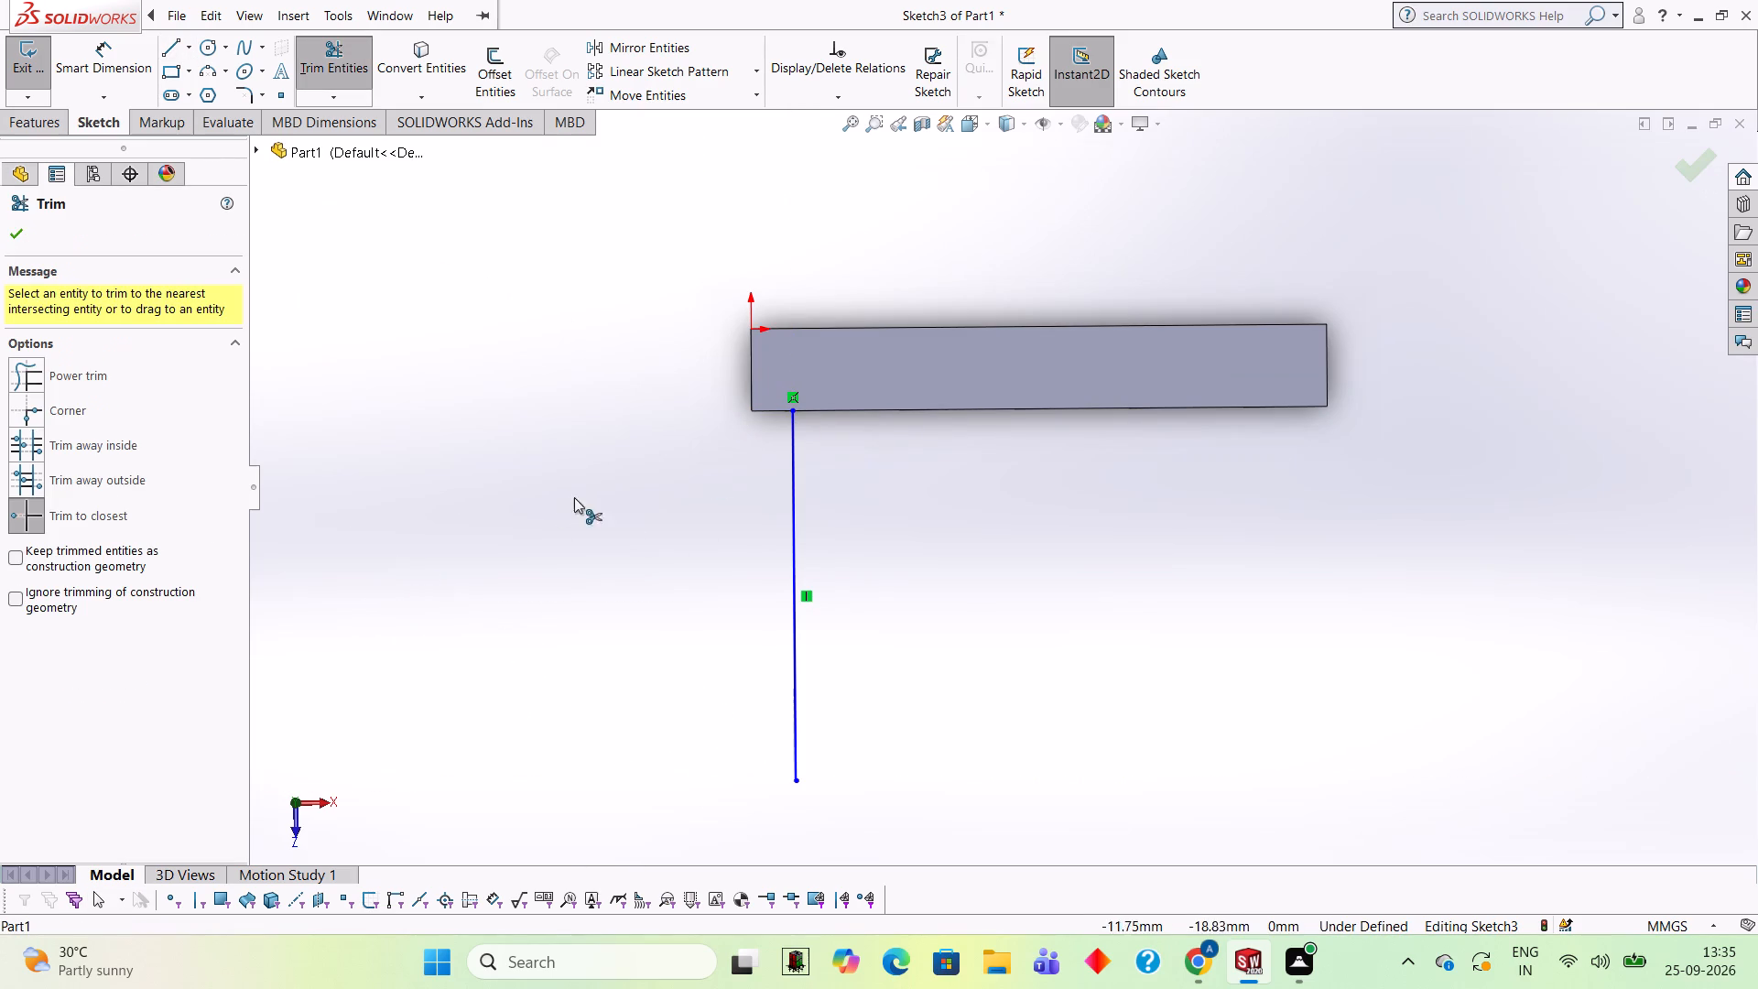
Draw a 35 mm diameter circle centred on the free end of the 45 mm line.
left_click(209, 46)
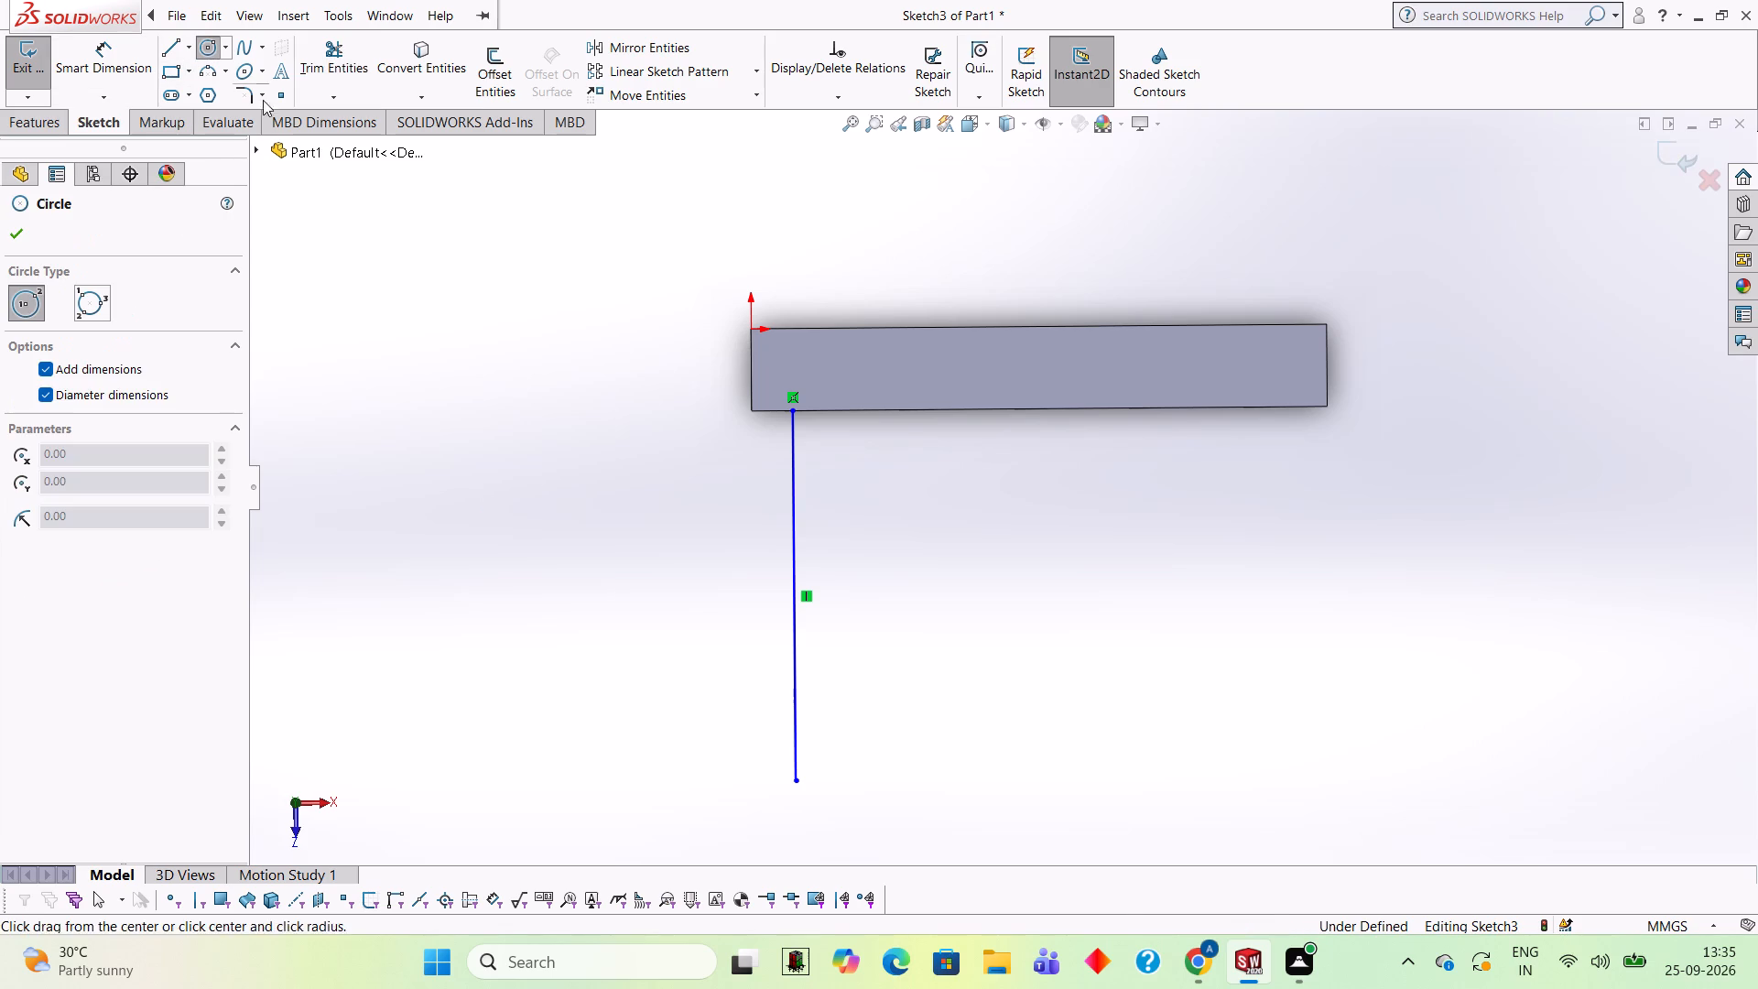
left_click(797, 779)
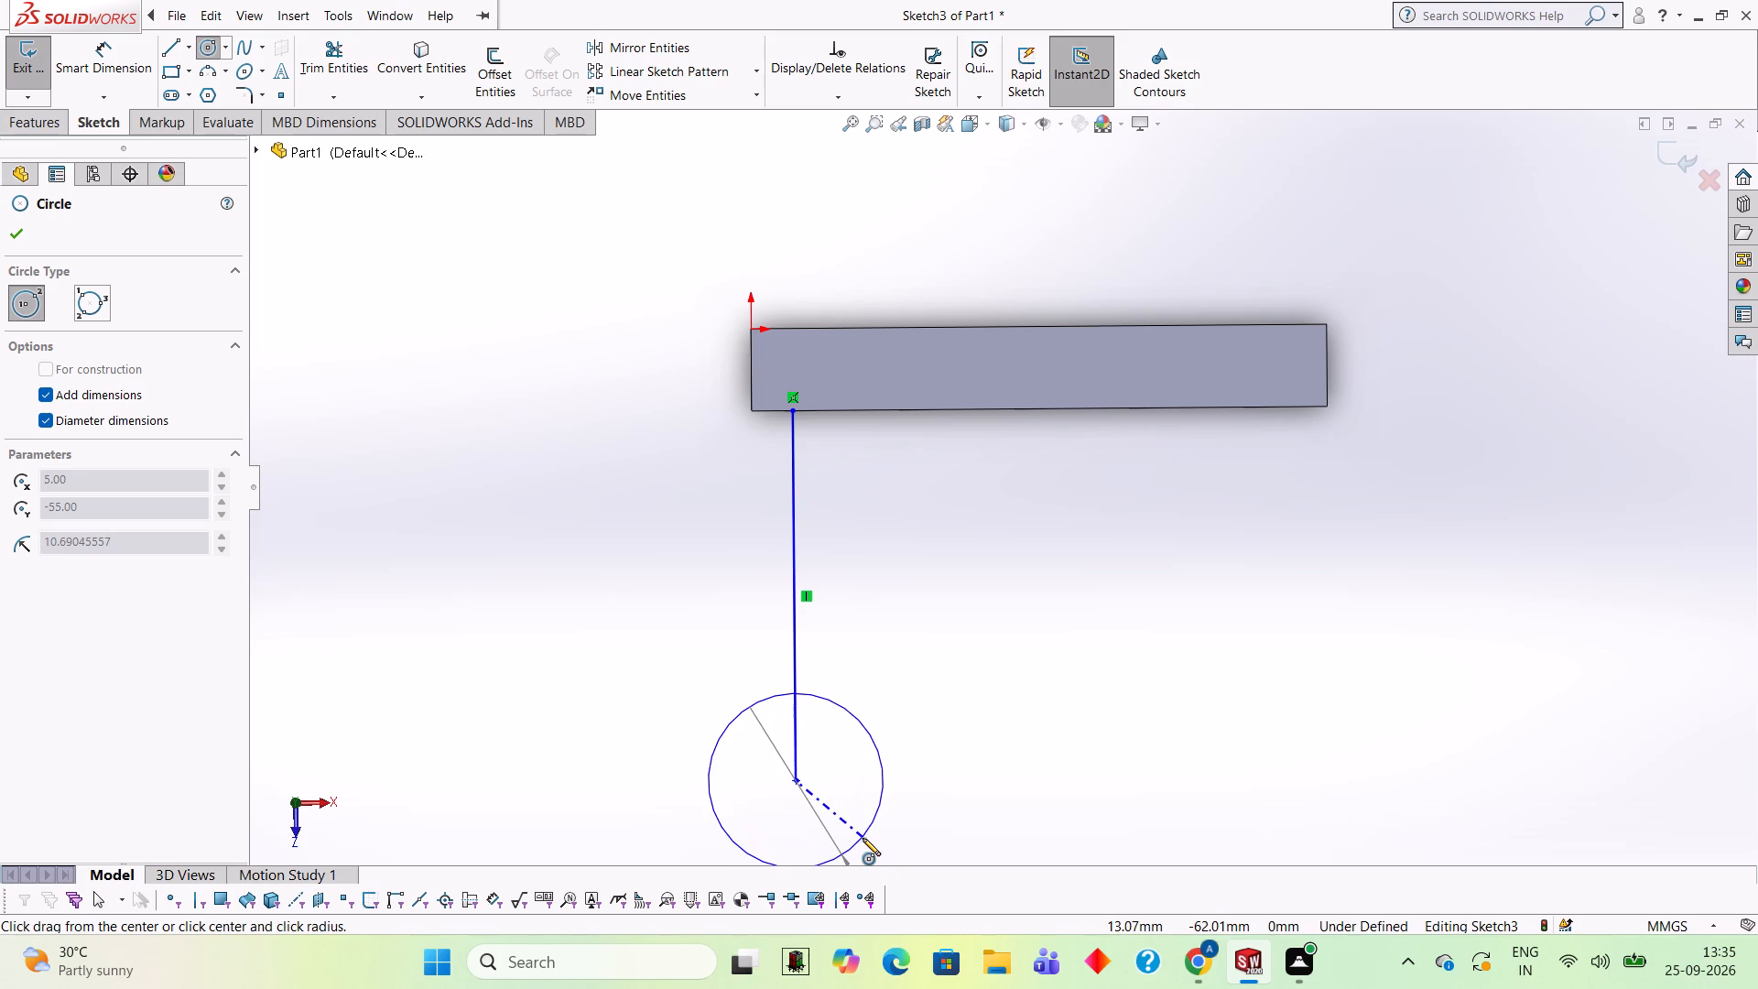
type("35")
key("Return")
scroll(944, 825, "up", 1)
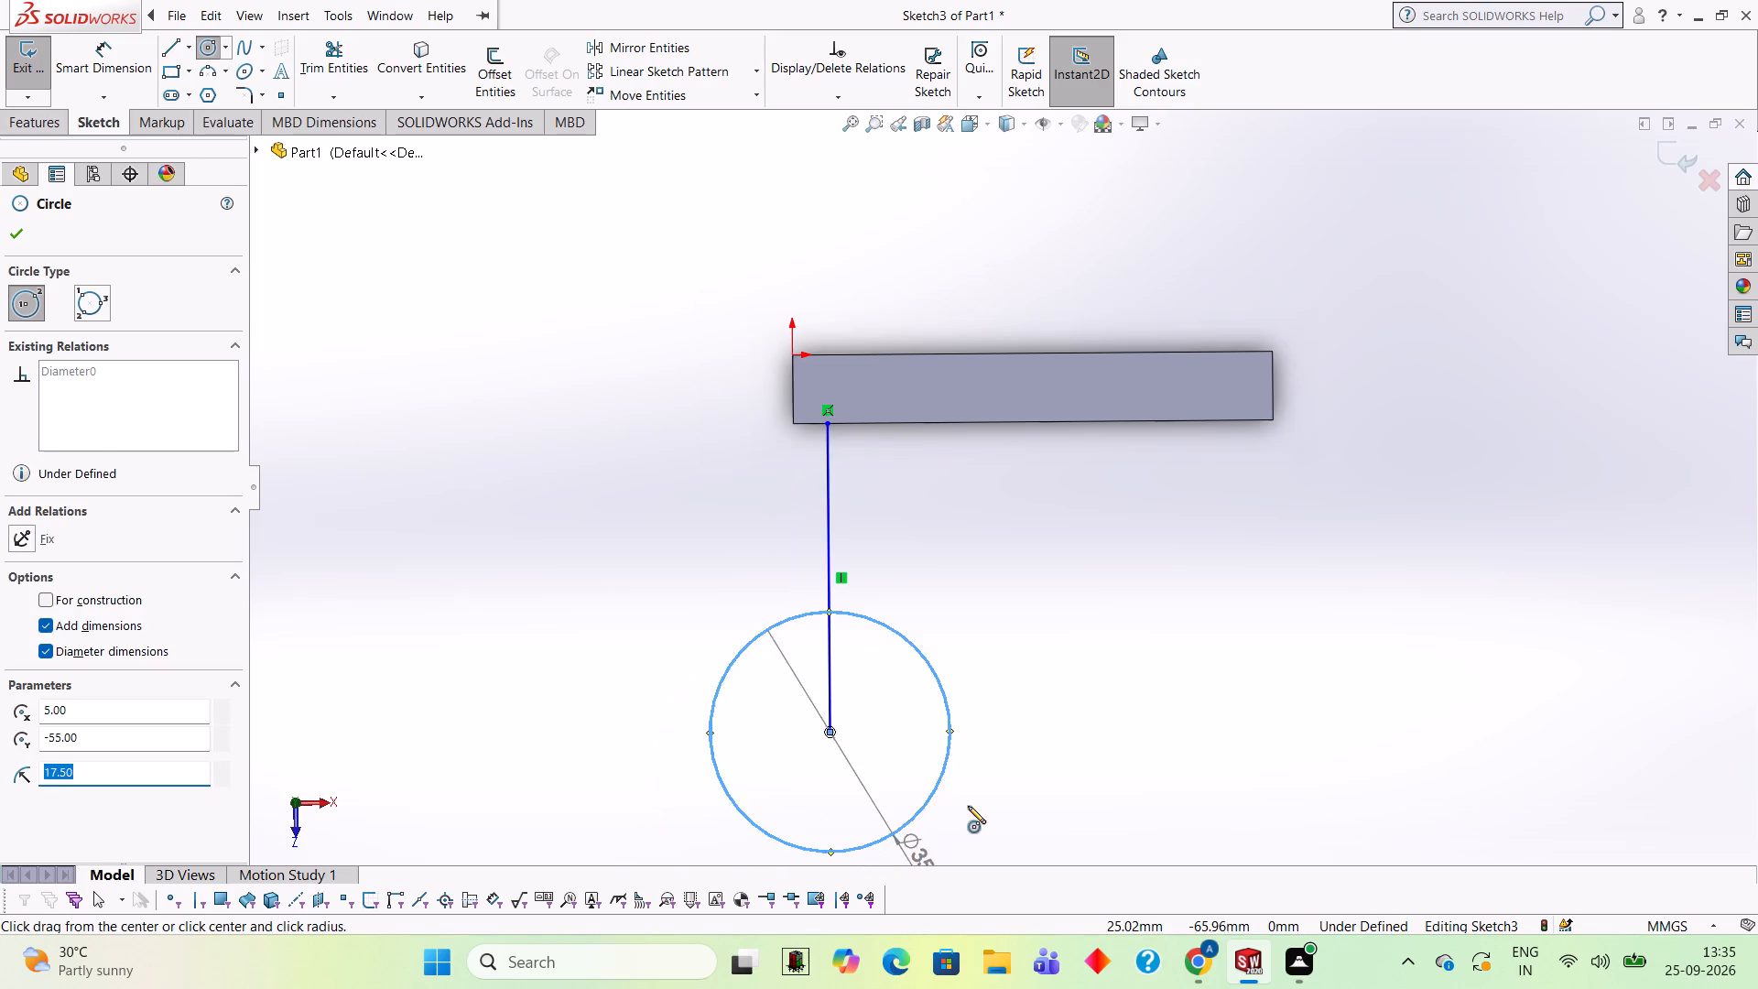
scroll(968, 801, "up", 1)
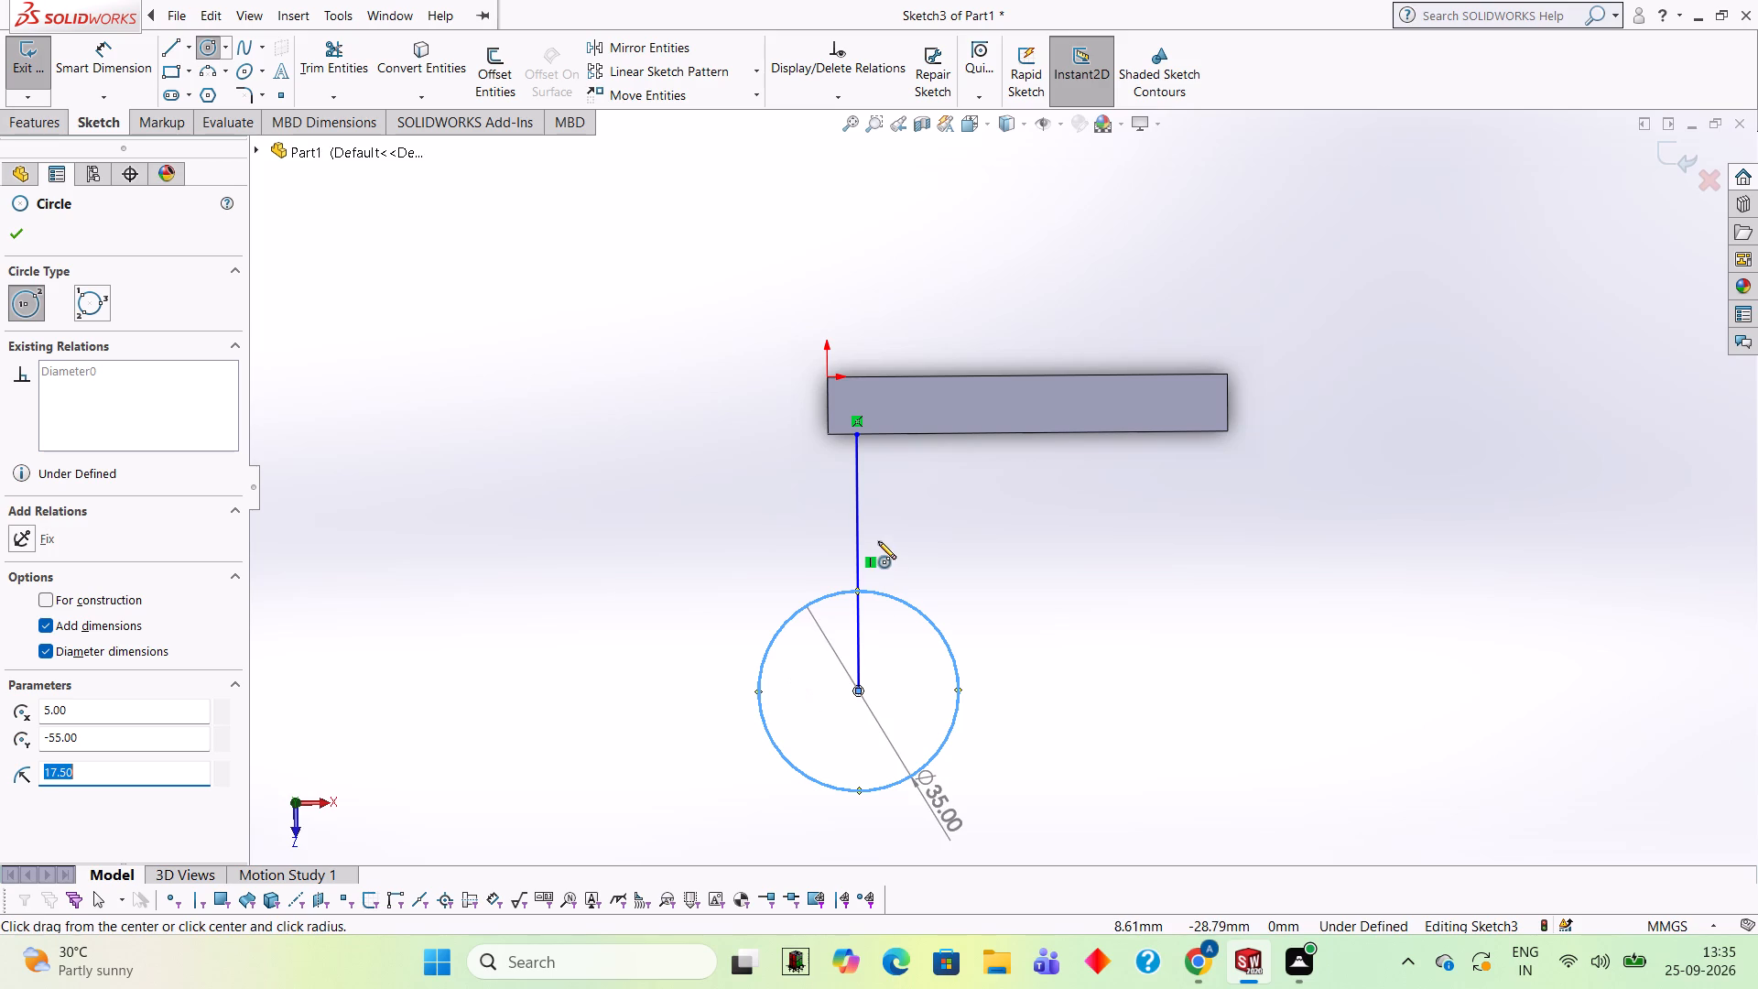
Trim away both portions of the 45 mm line, outside and inside the circle.
left_click(361, 57)
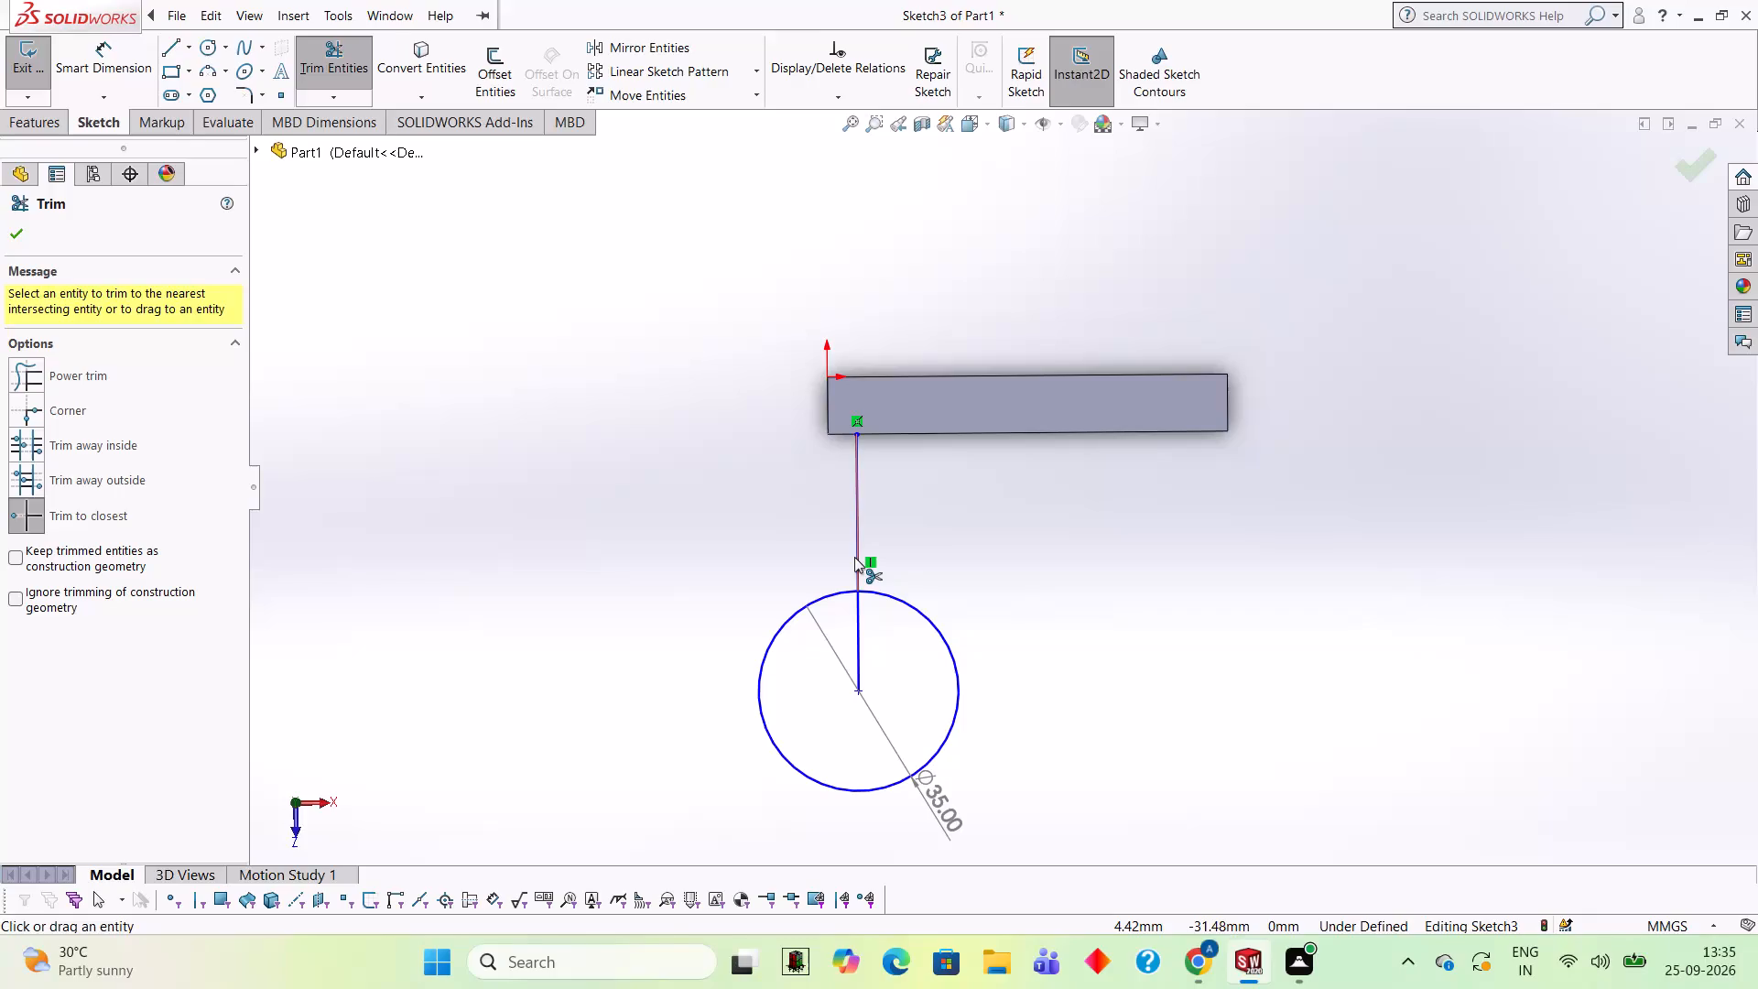
left_click(854, 557)
left_click(855, 598)
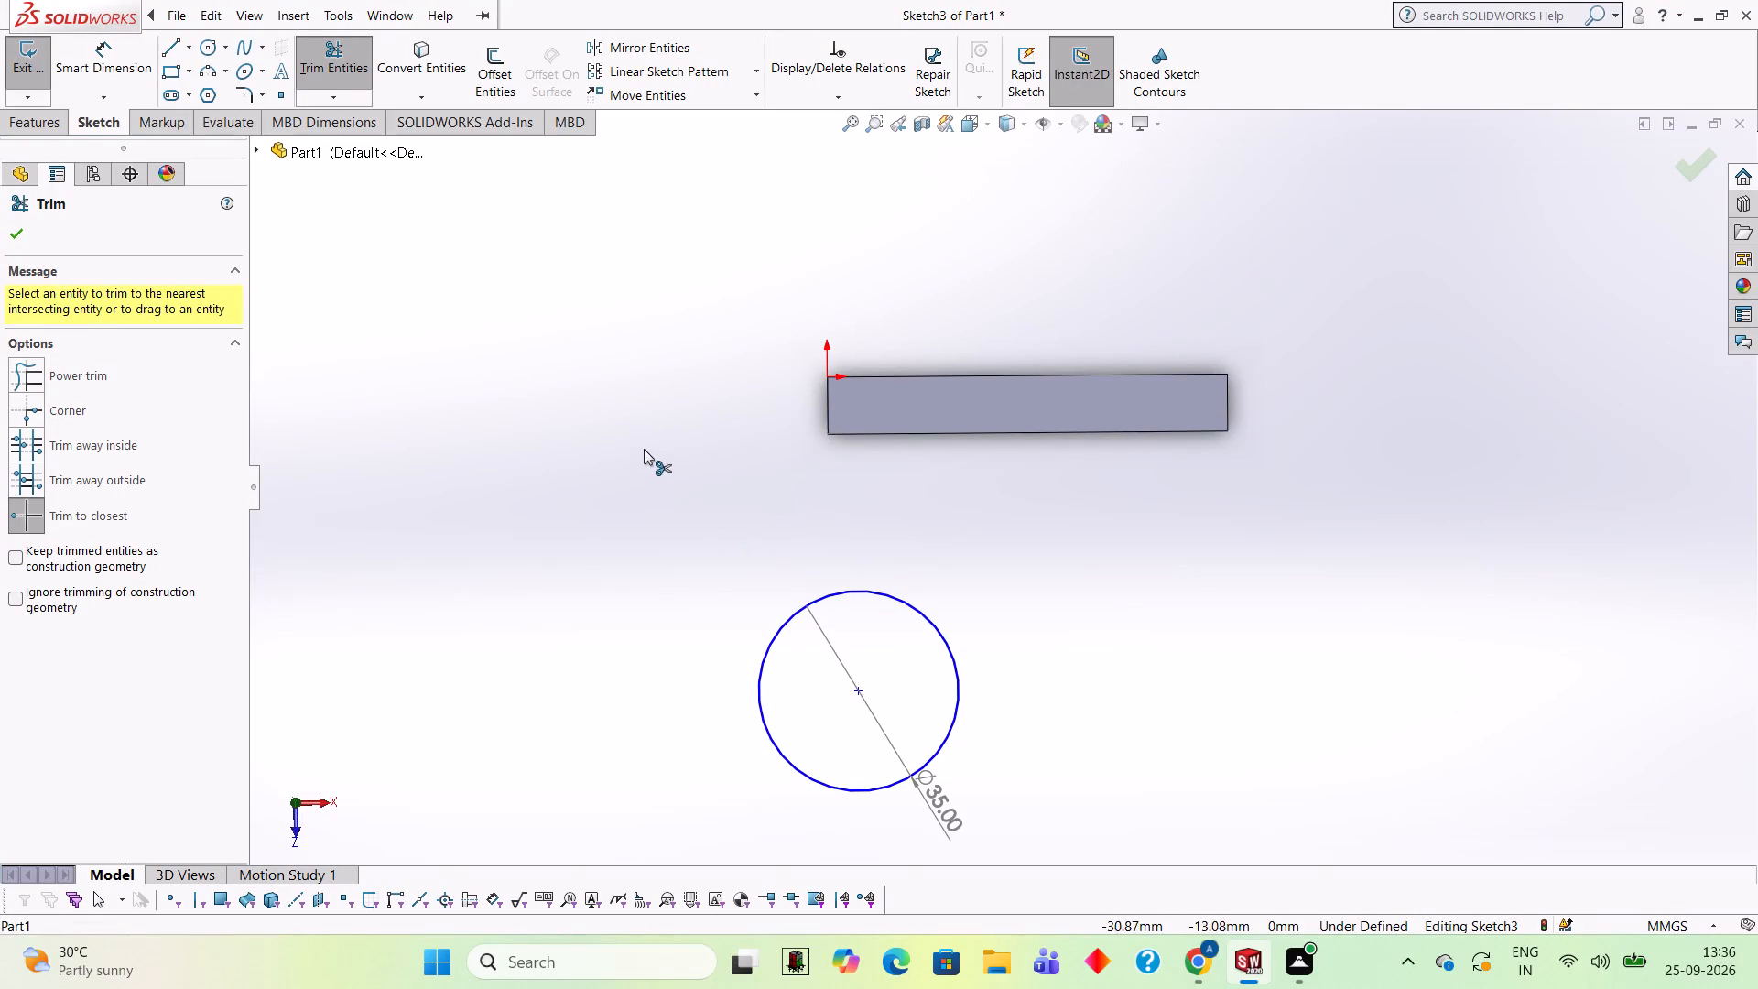
Draw a slanted line about 78 mm long from the front edge's end farthest from the origin to the circle's outer side.
left_click(171, 52)
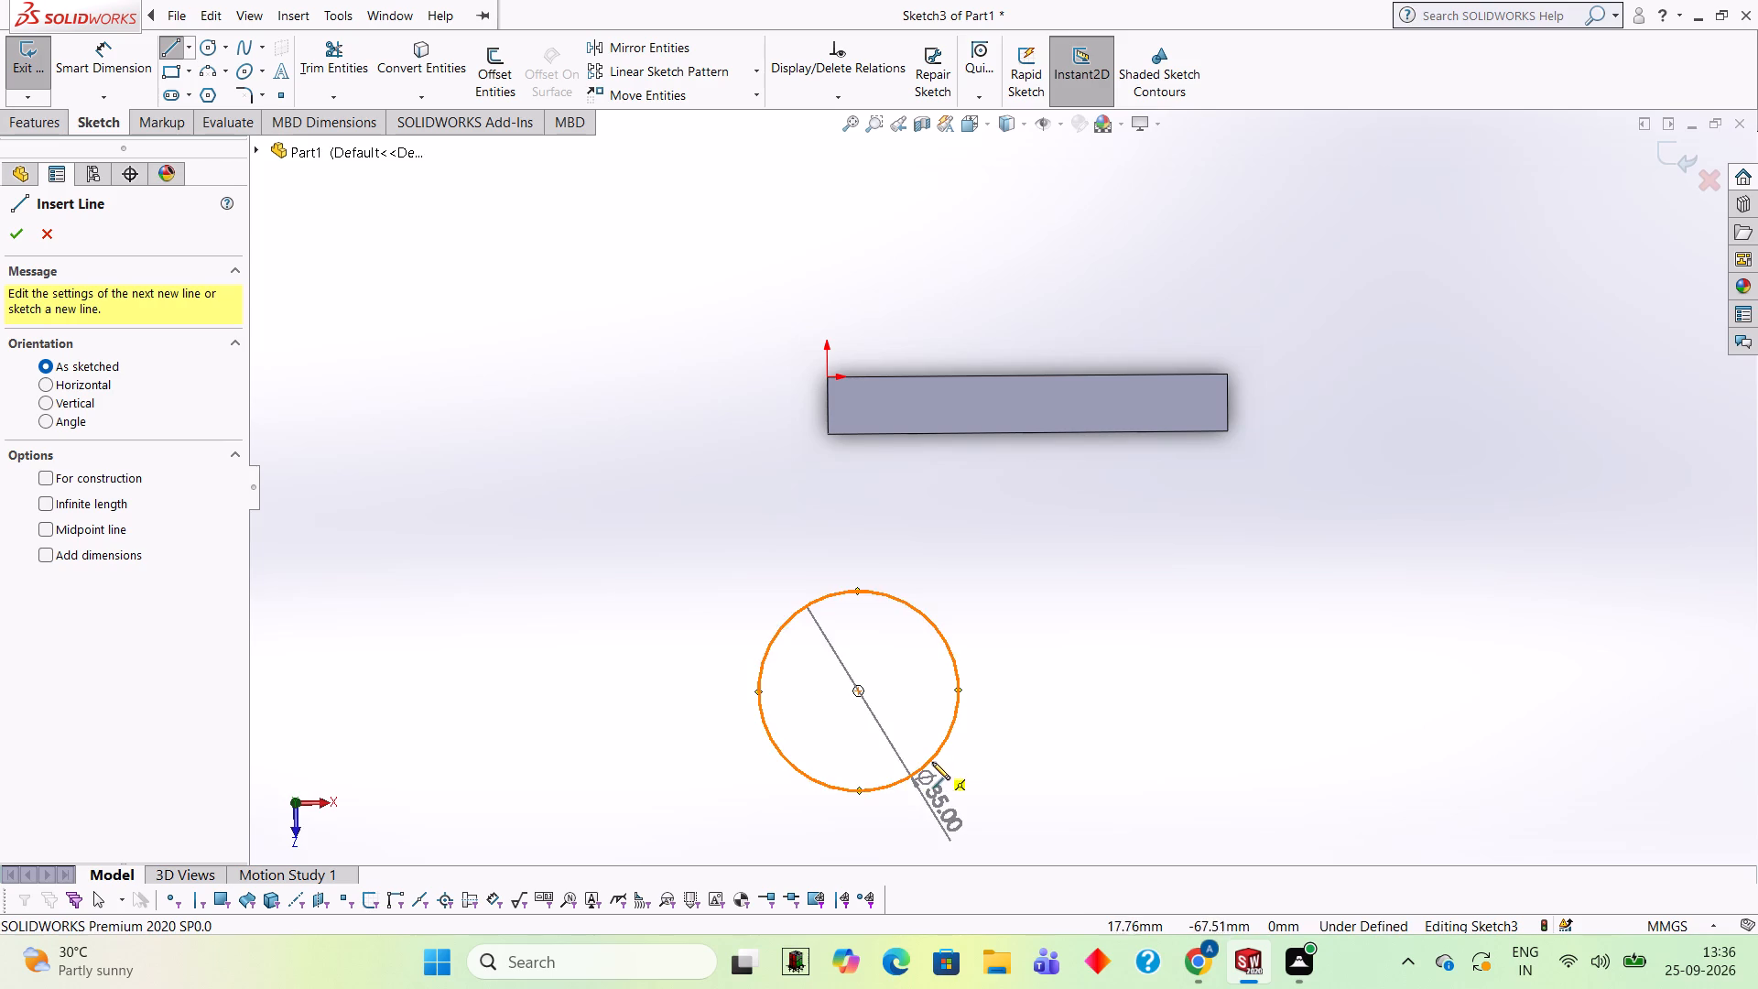
left_click(1226, 430)
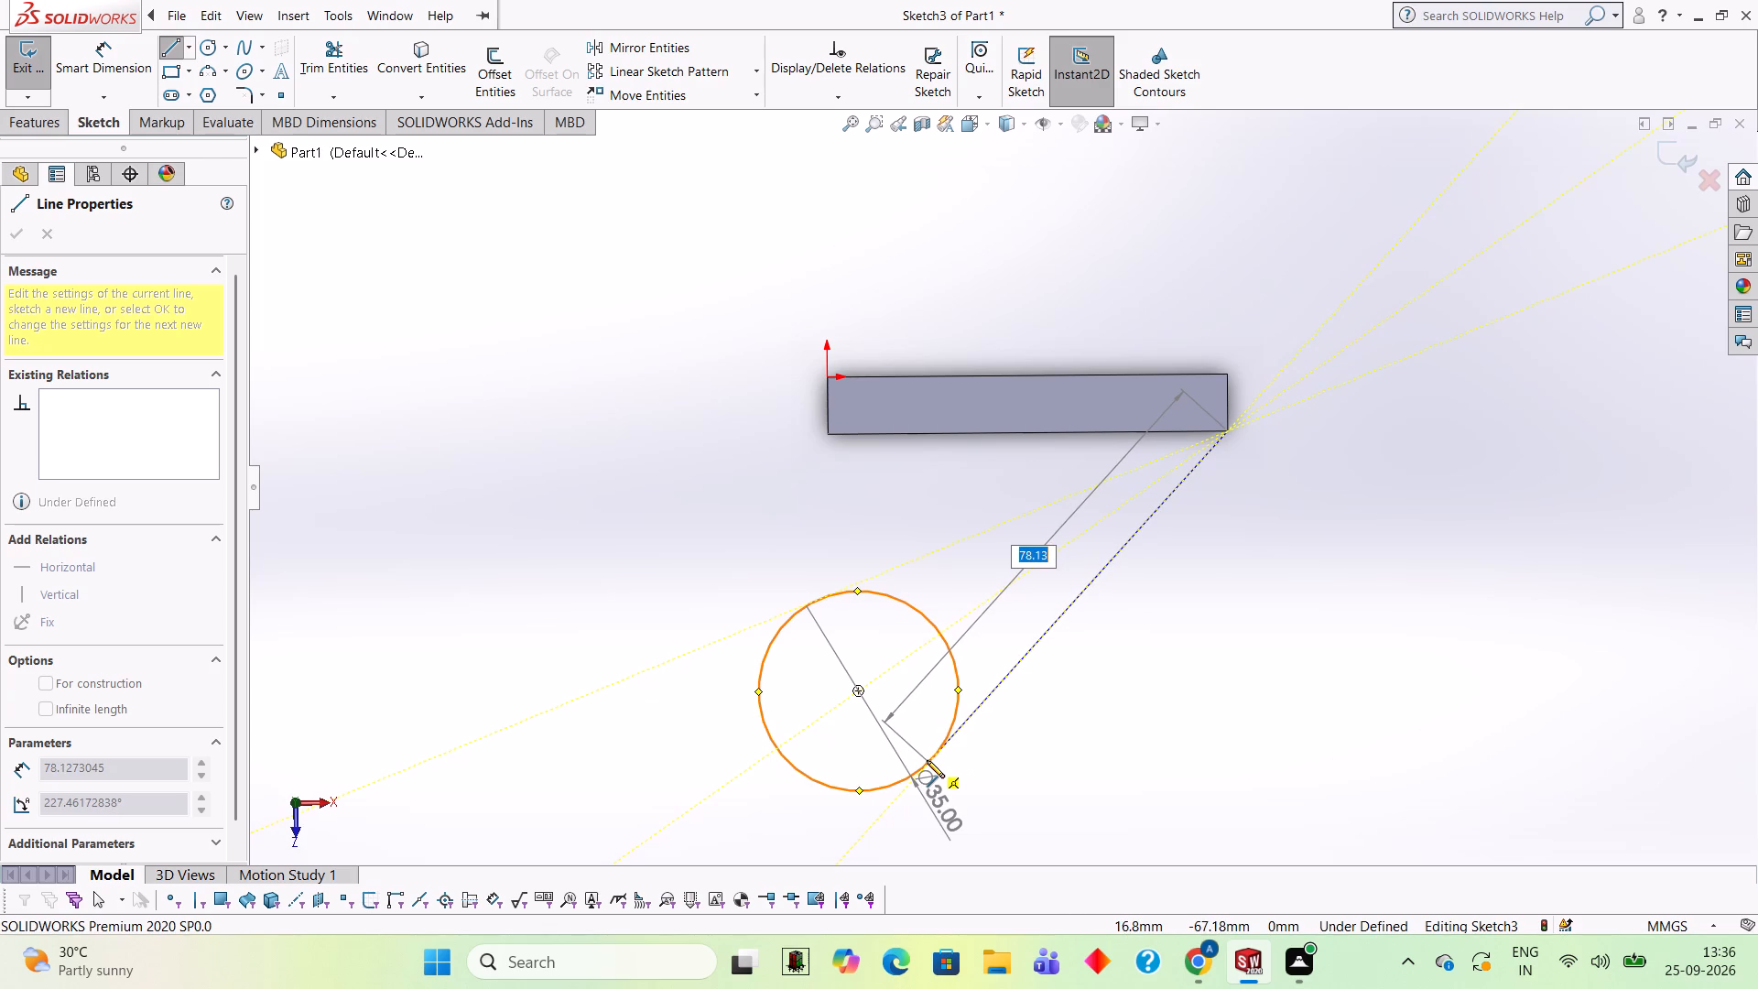
left_click(927, 760)
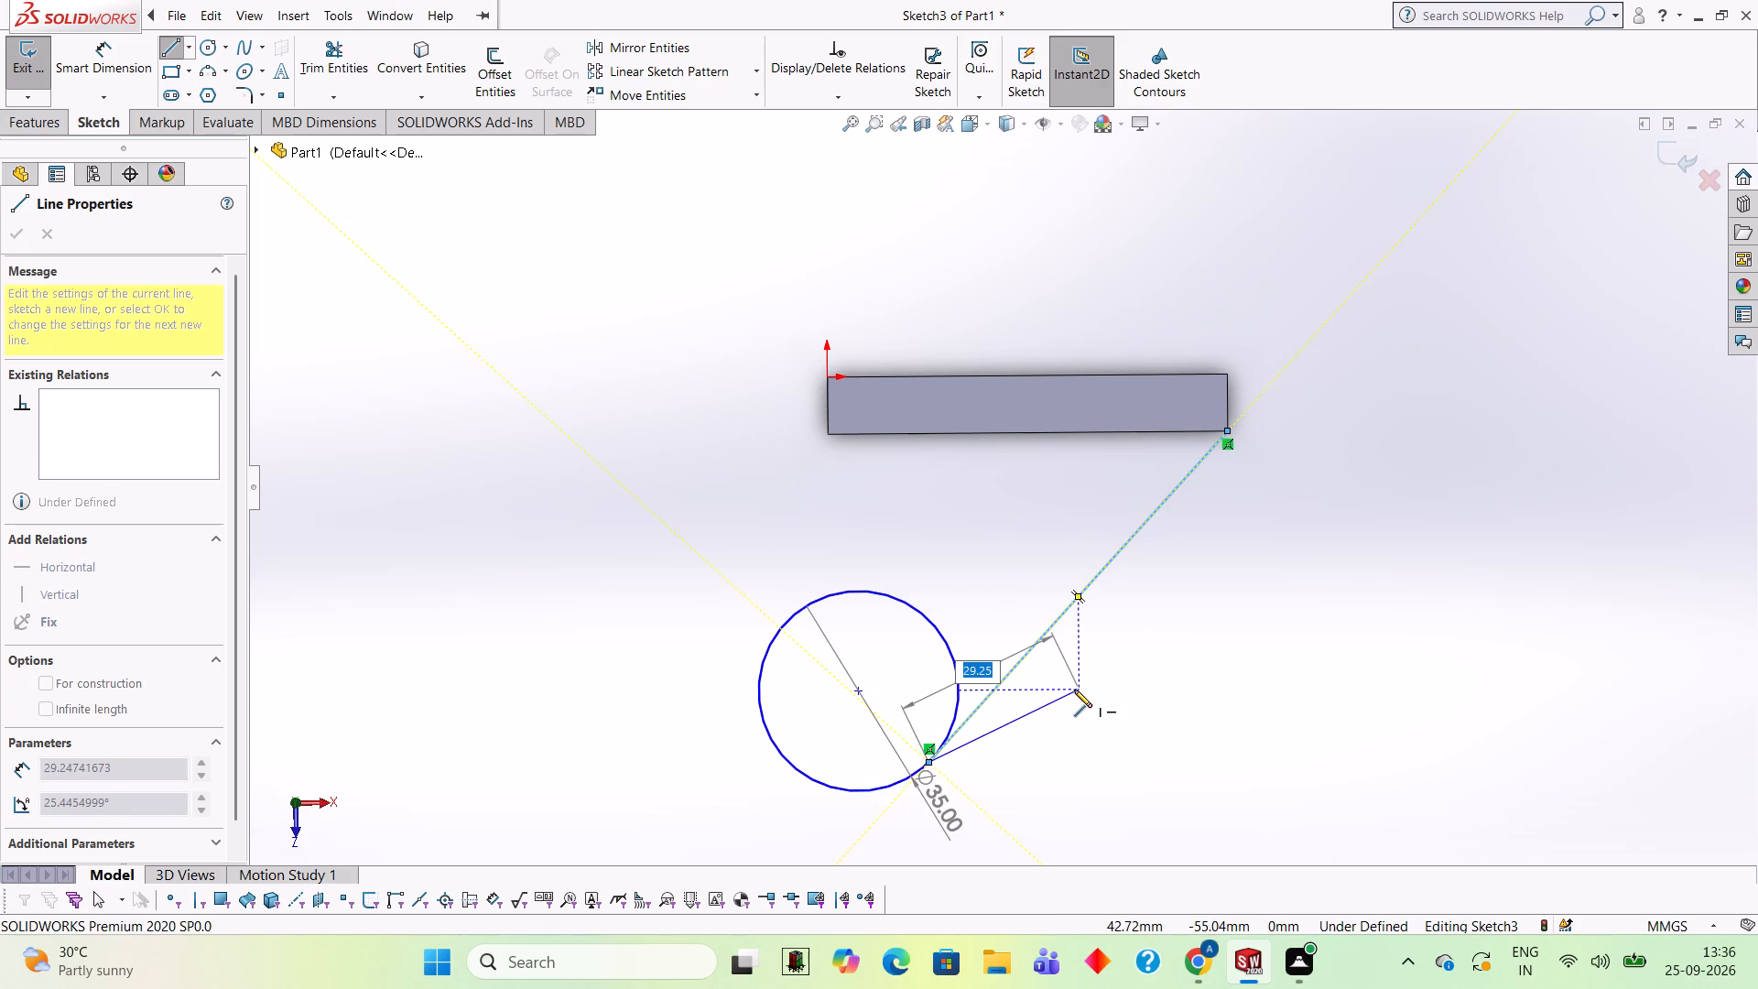
key("Escape")
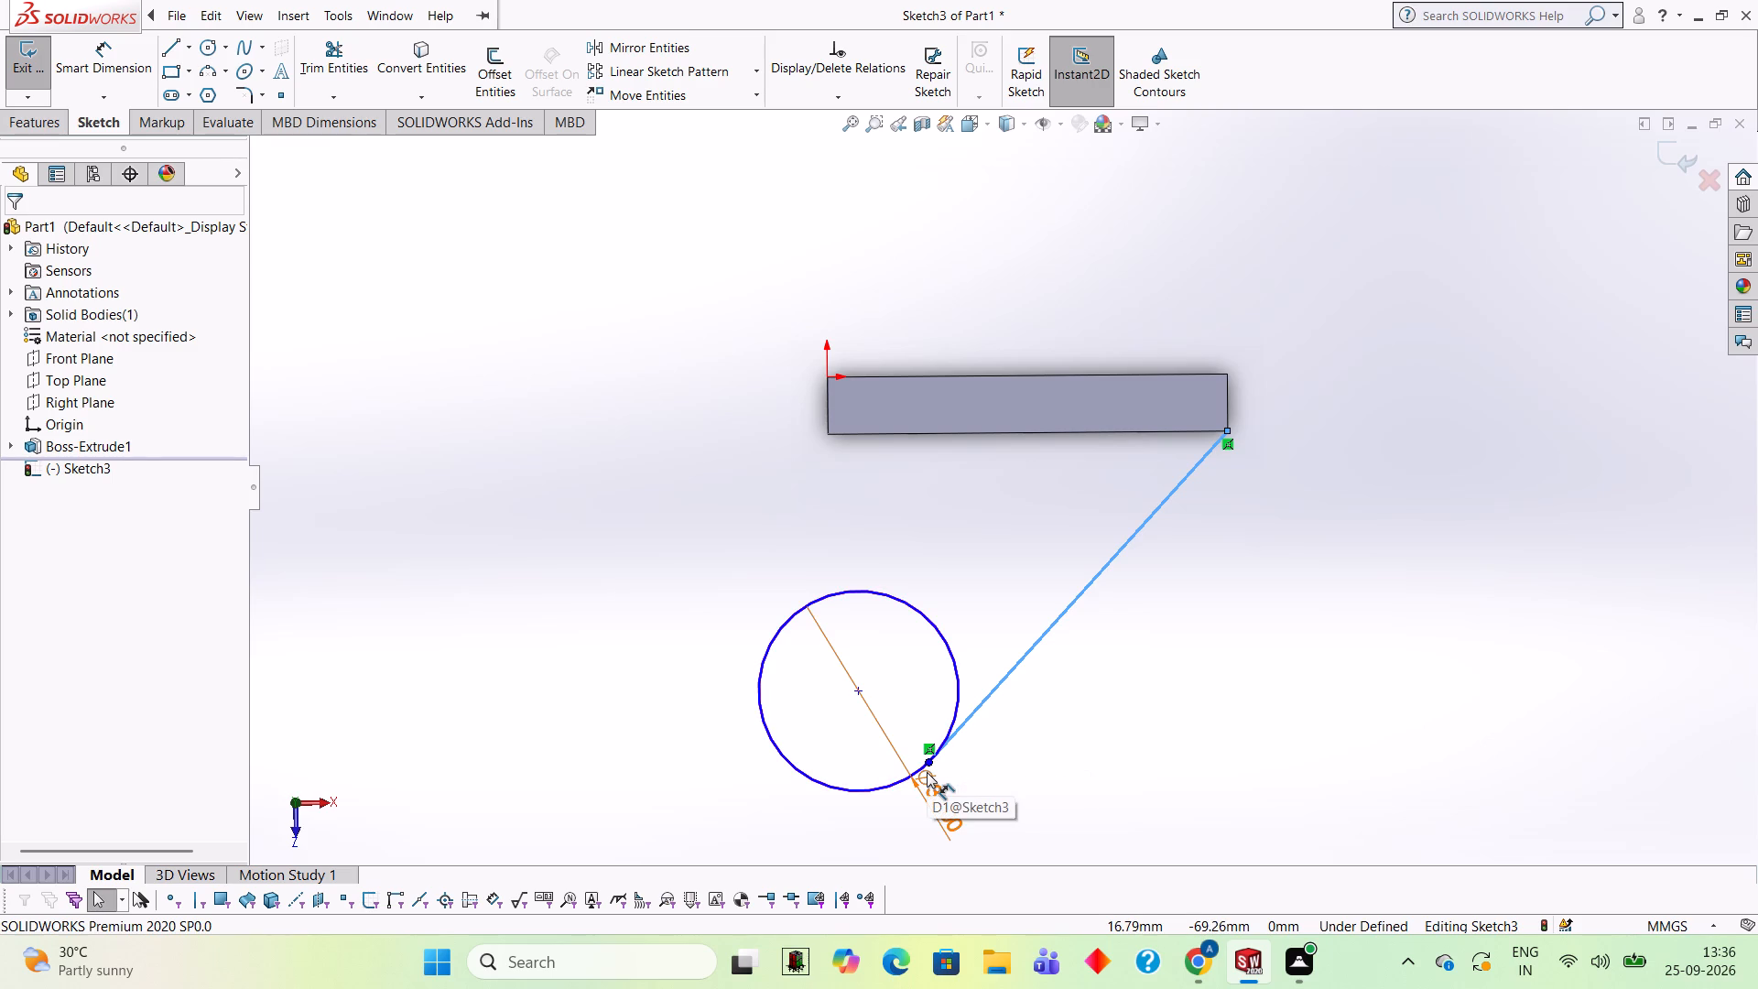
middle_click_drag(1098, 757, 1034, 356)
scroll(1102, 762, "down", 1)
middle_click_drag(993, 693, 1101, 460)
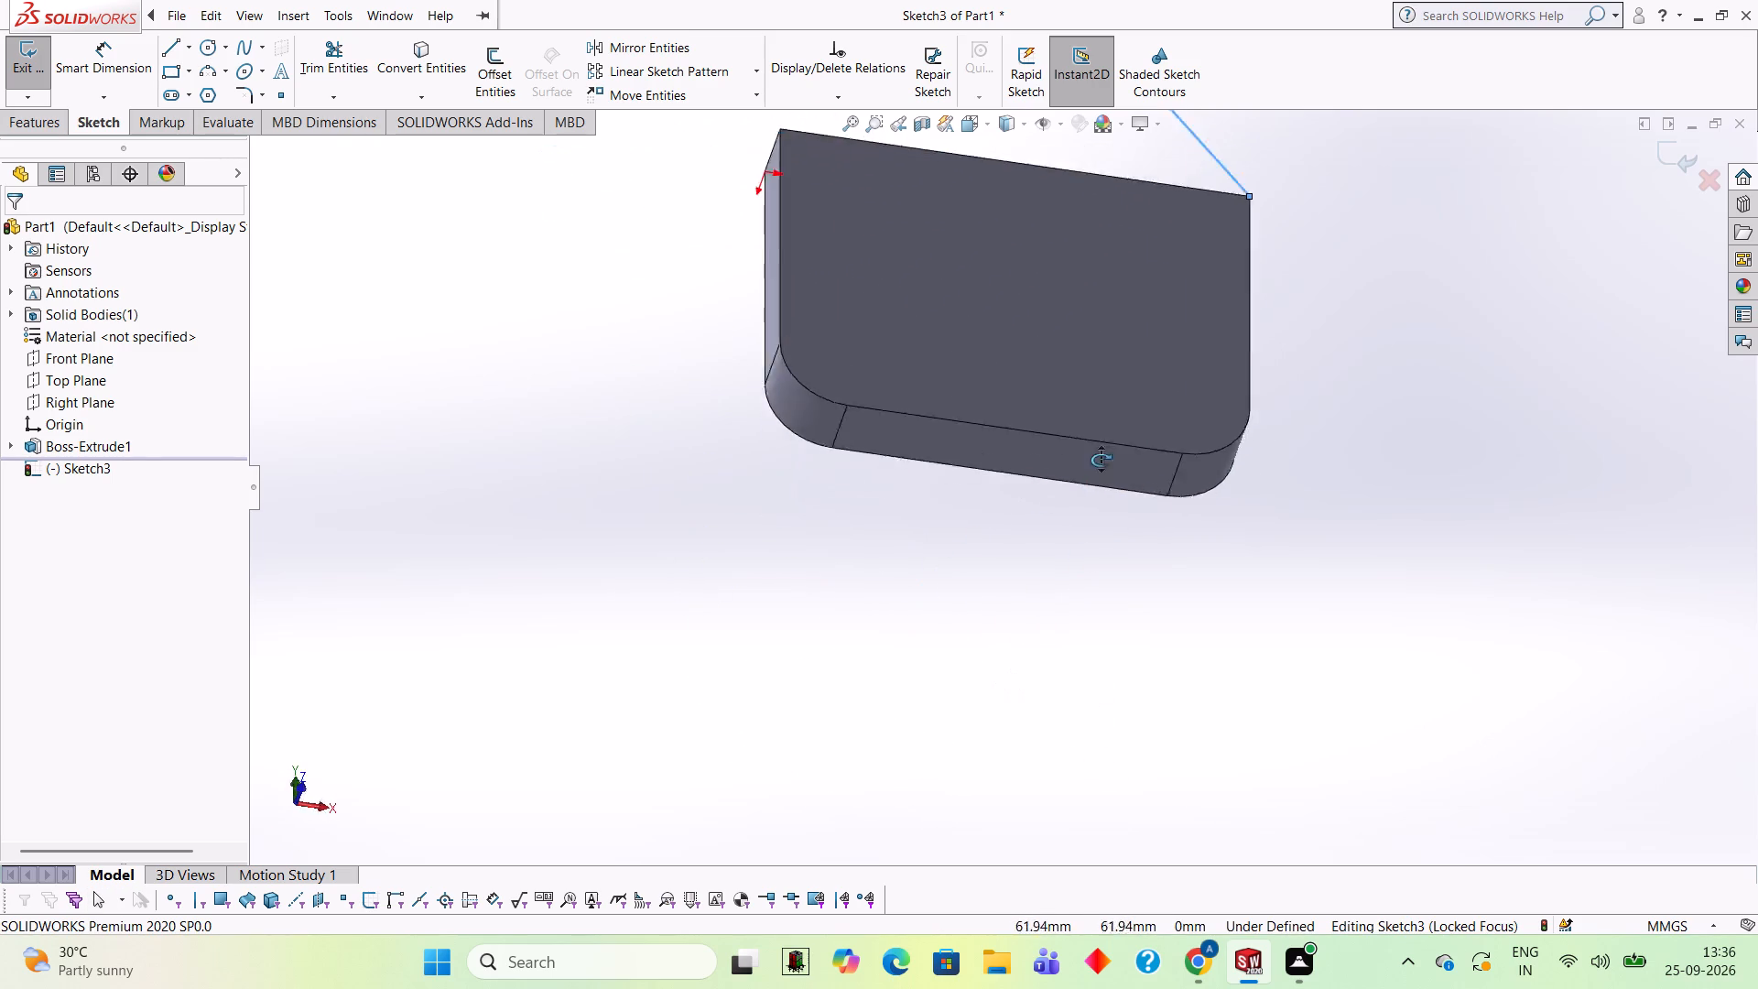
Draw a slanted line about 44 mm long from the front edge's end nearest the origin to the near side of the circle.
middle_click_drag(1101, 460, 1027, 843)
scroll(1191, 536, "up", 1)
middle_click_drag(1039, 537, 1071, 693)
scroll(1041, 538, "down", 1)
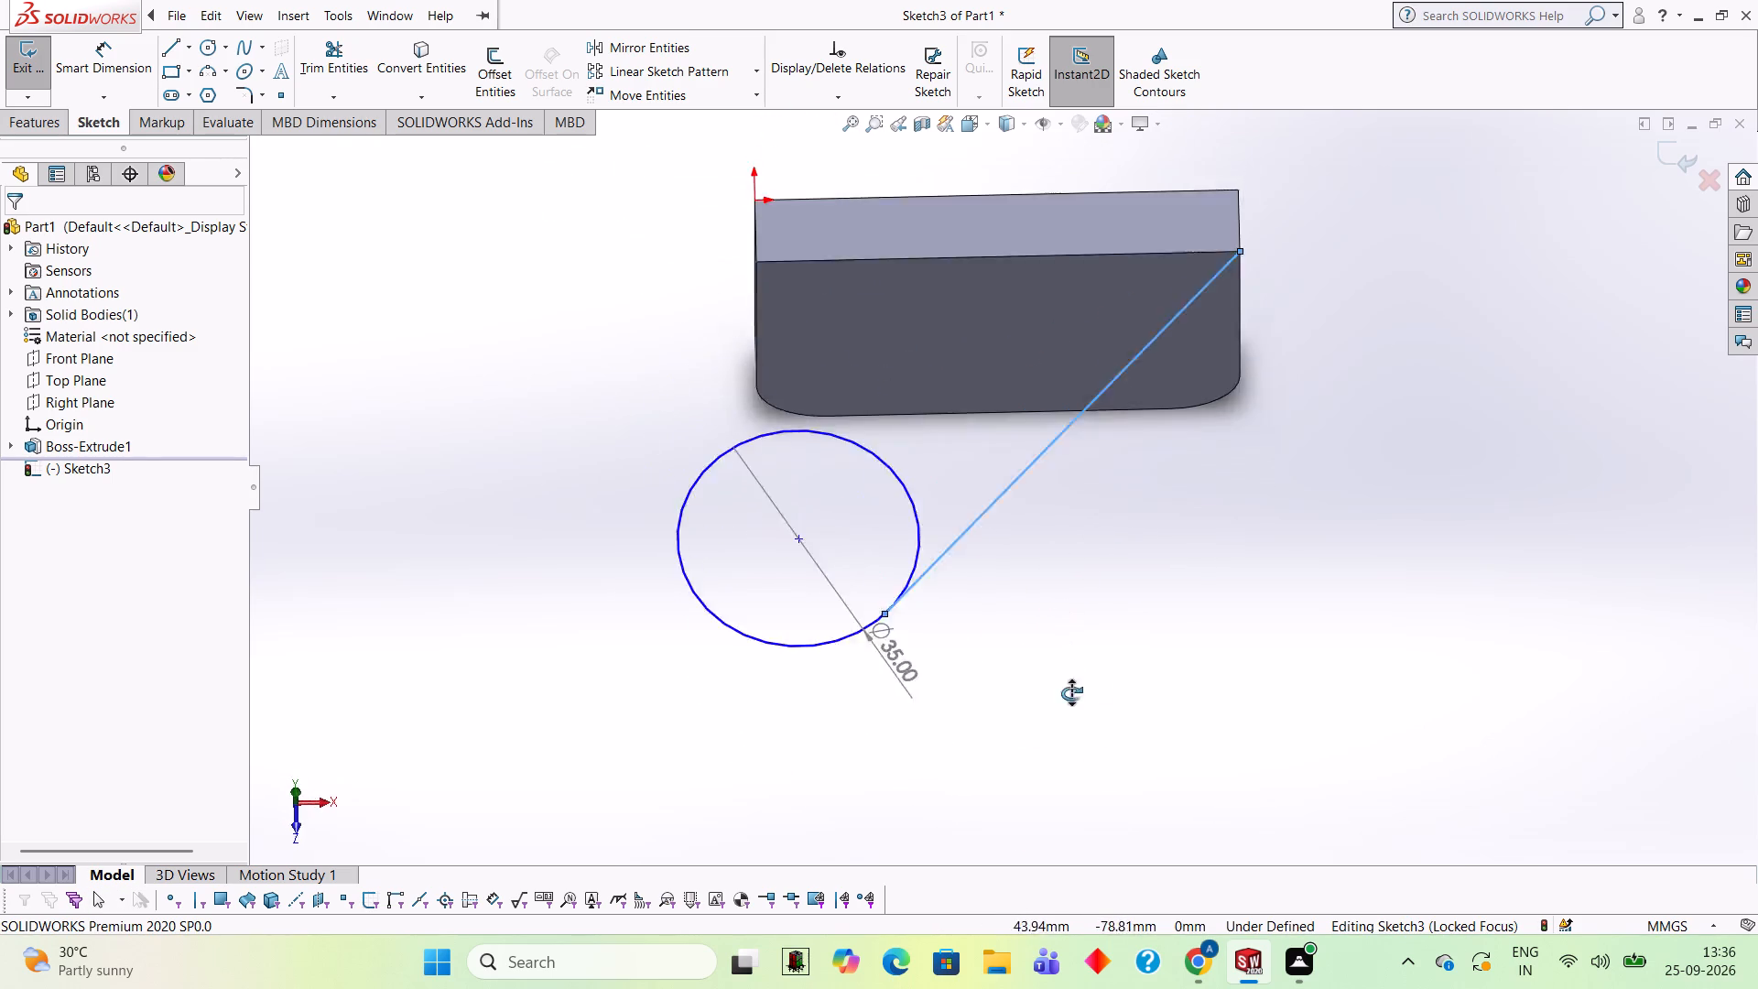
middle_click_drag(1071, 693, 1071, 761)
middle_click_drag(1098, 606, 1098, 691)
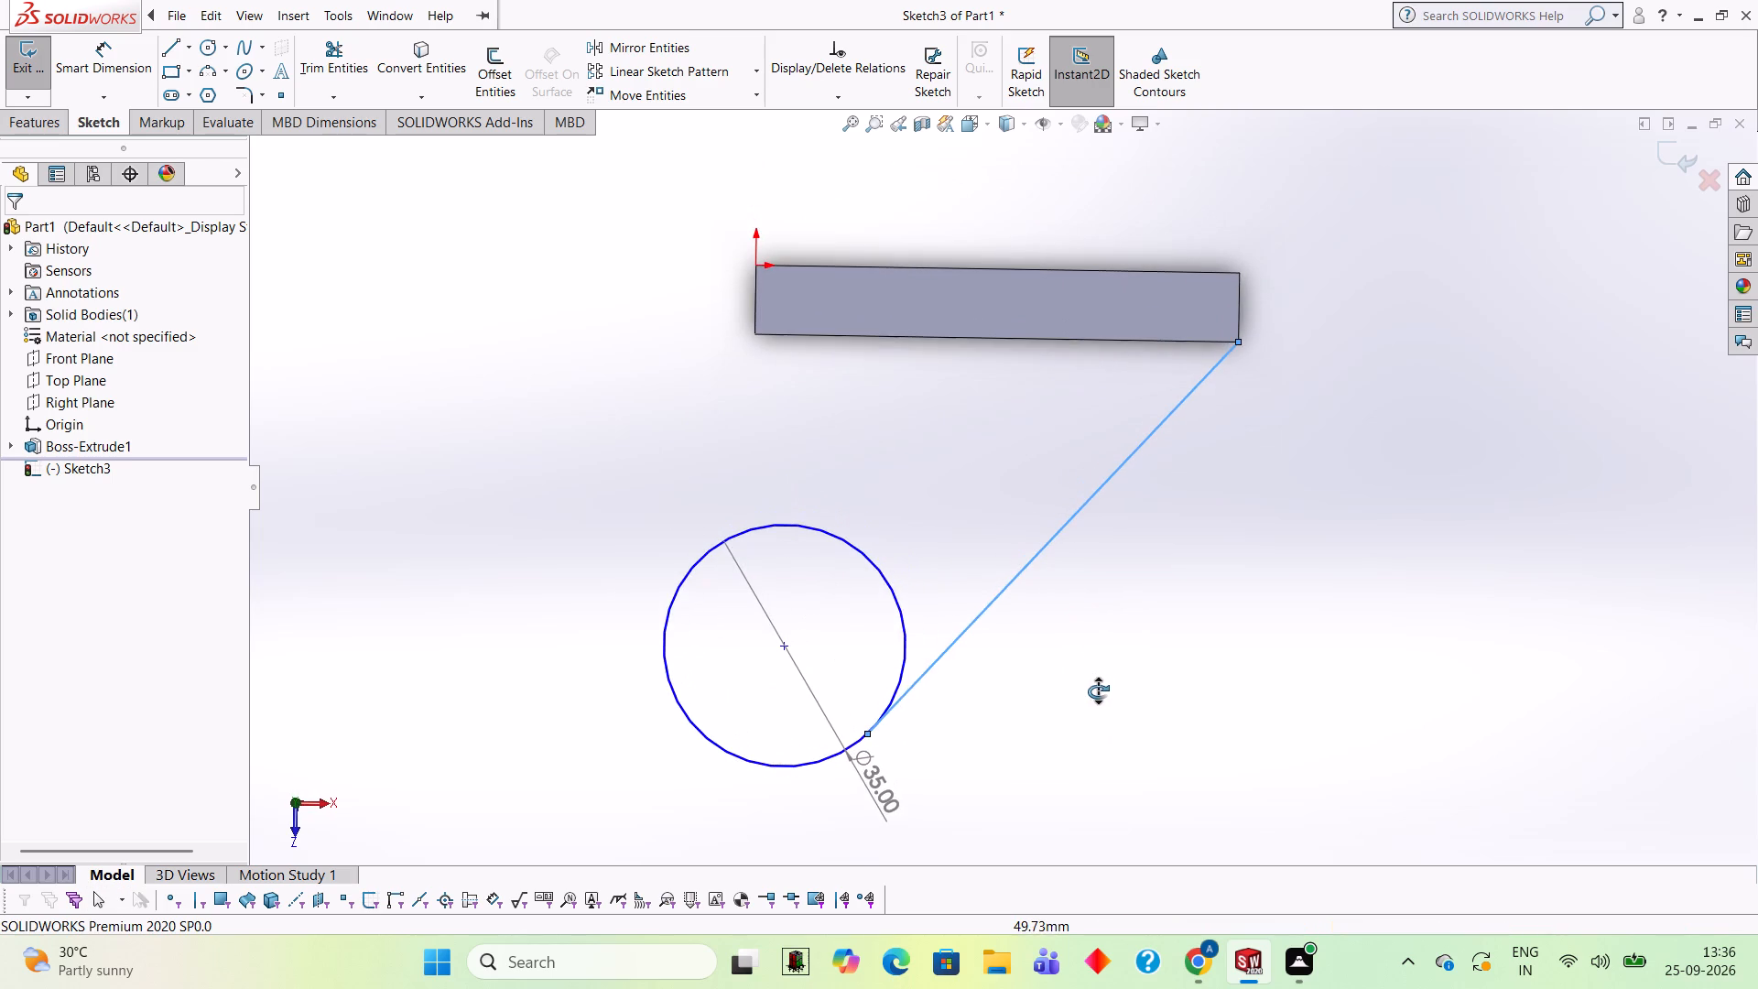
middle_click_drag(1098, 691, 1097, 691)
left_click(169, 49)
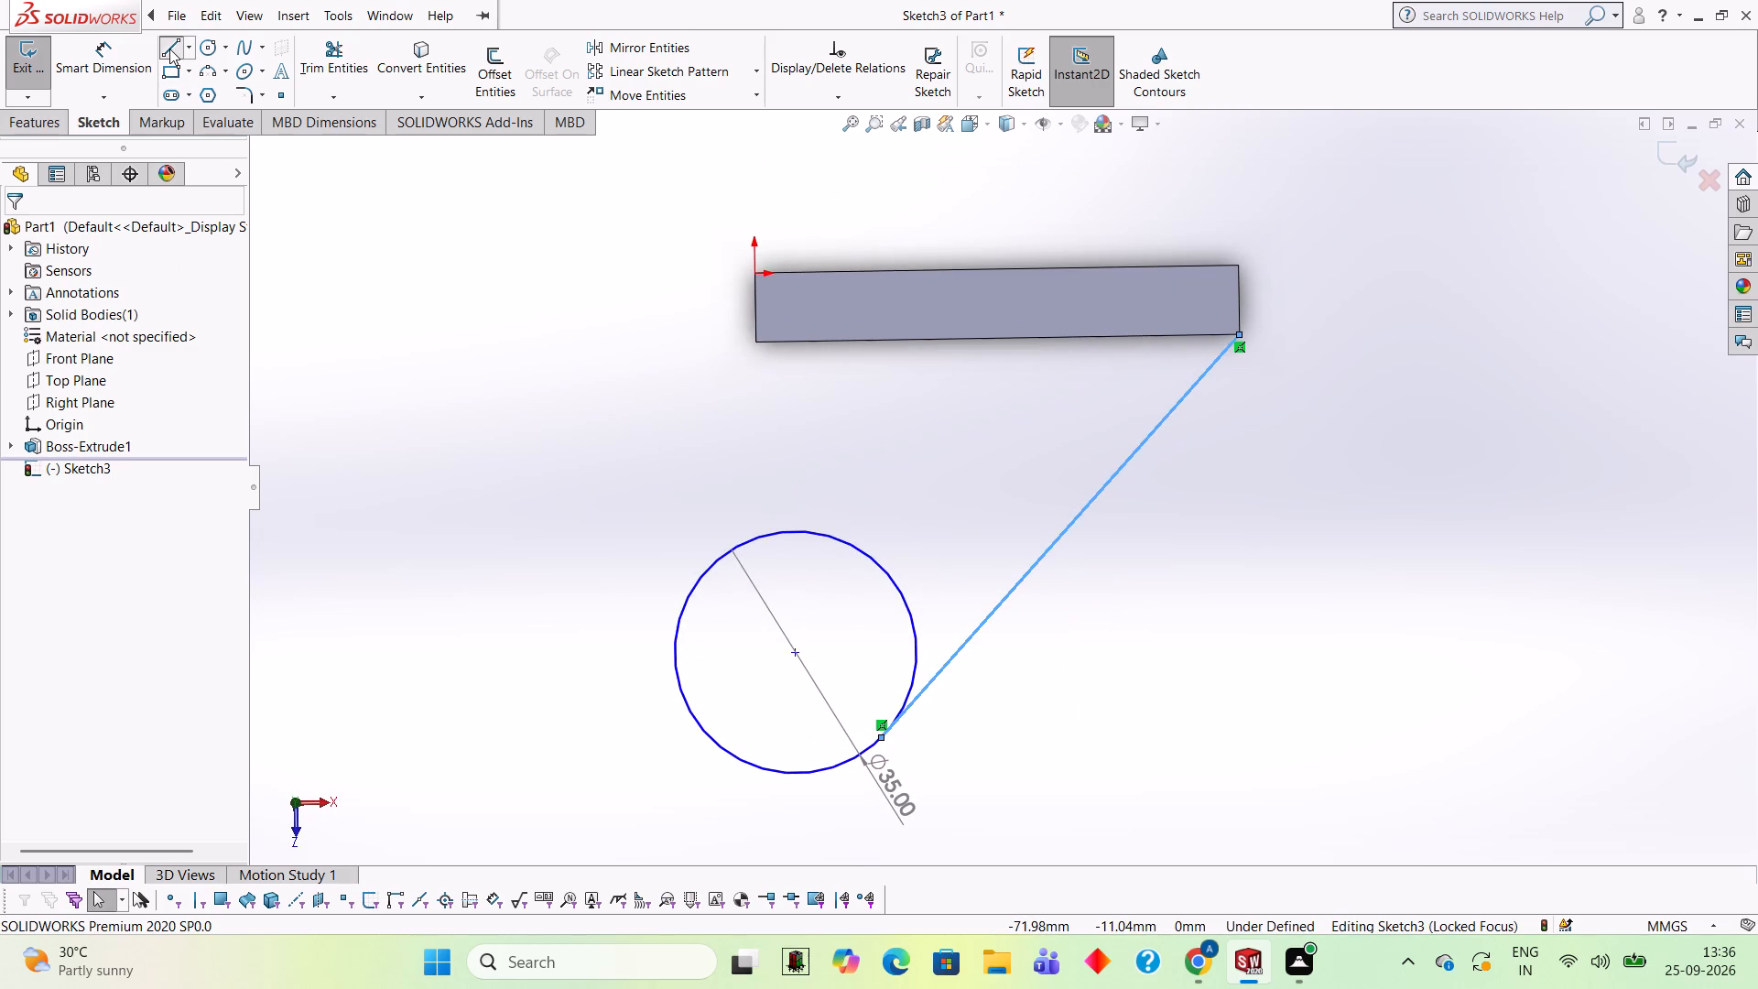
left_click(755, 338)
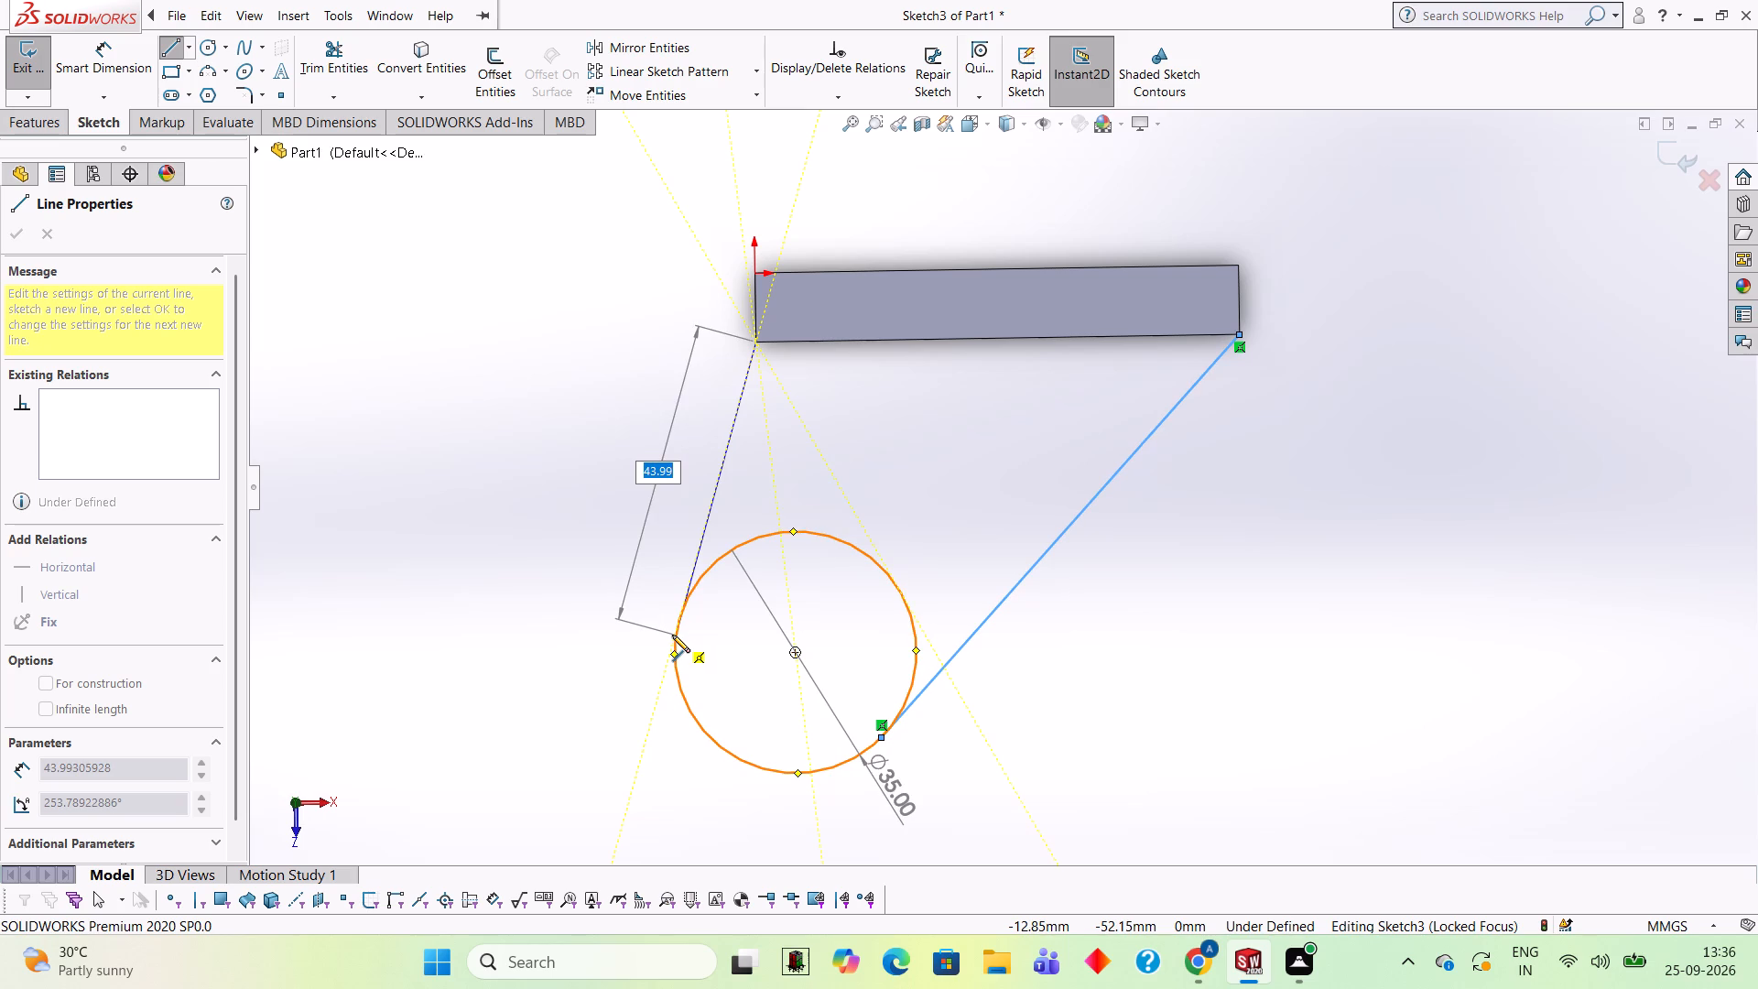
left_click(673, 635)
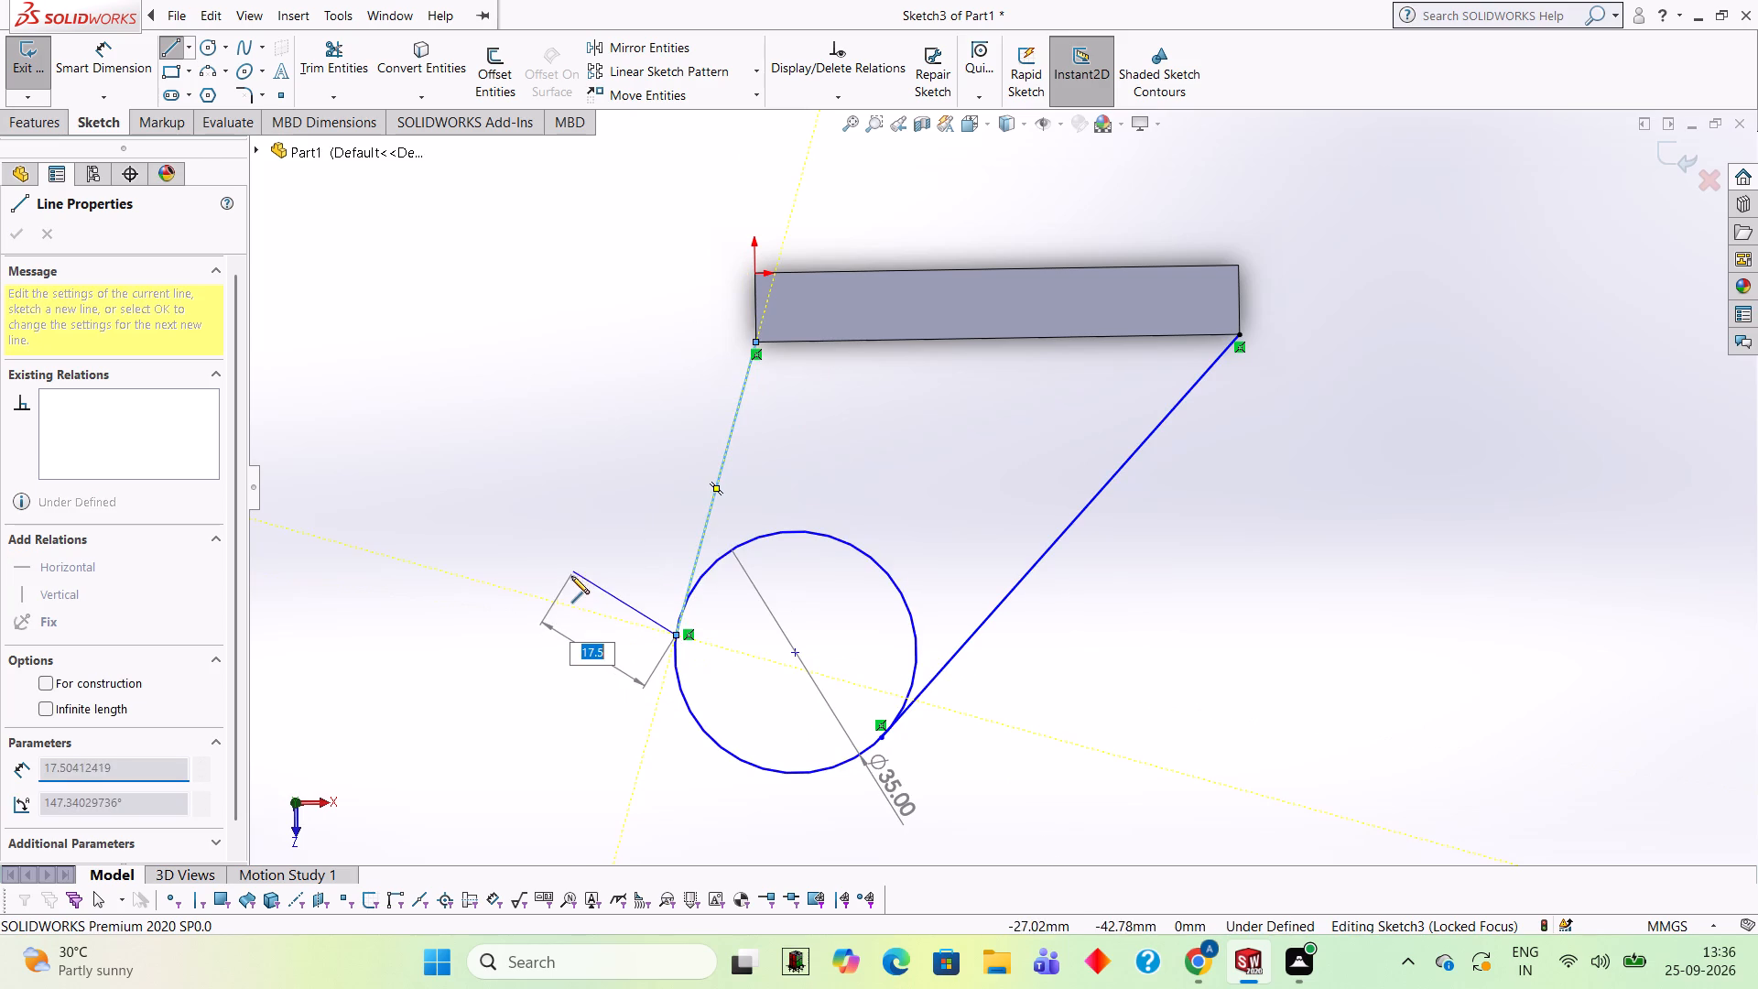
key("Escape")
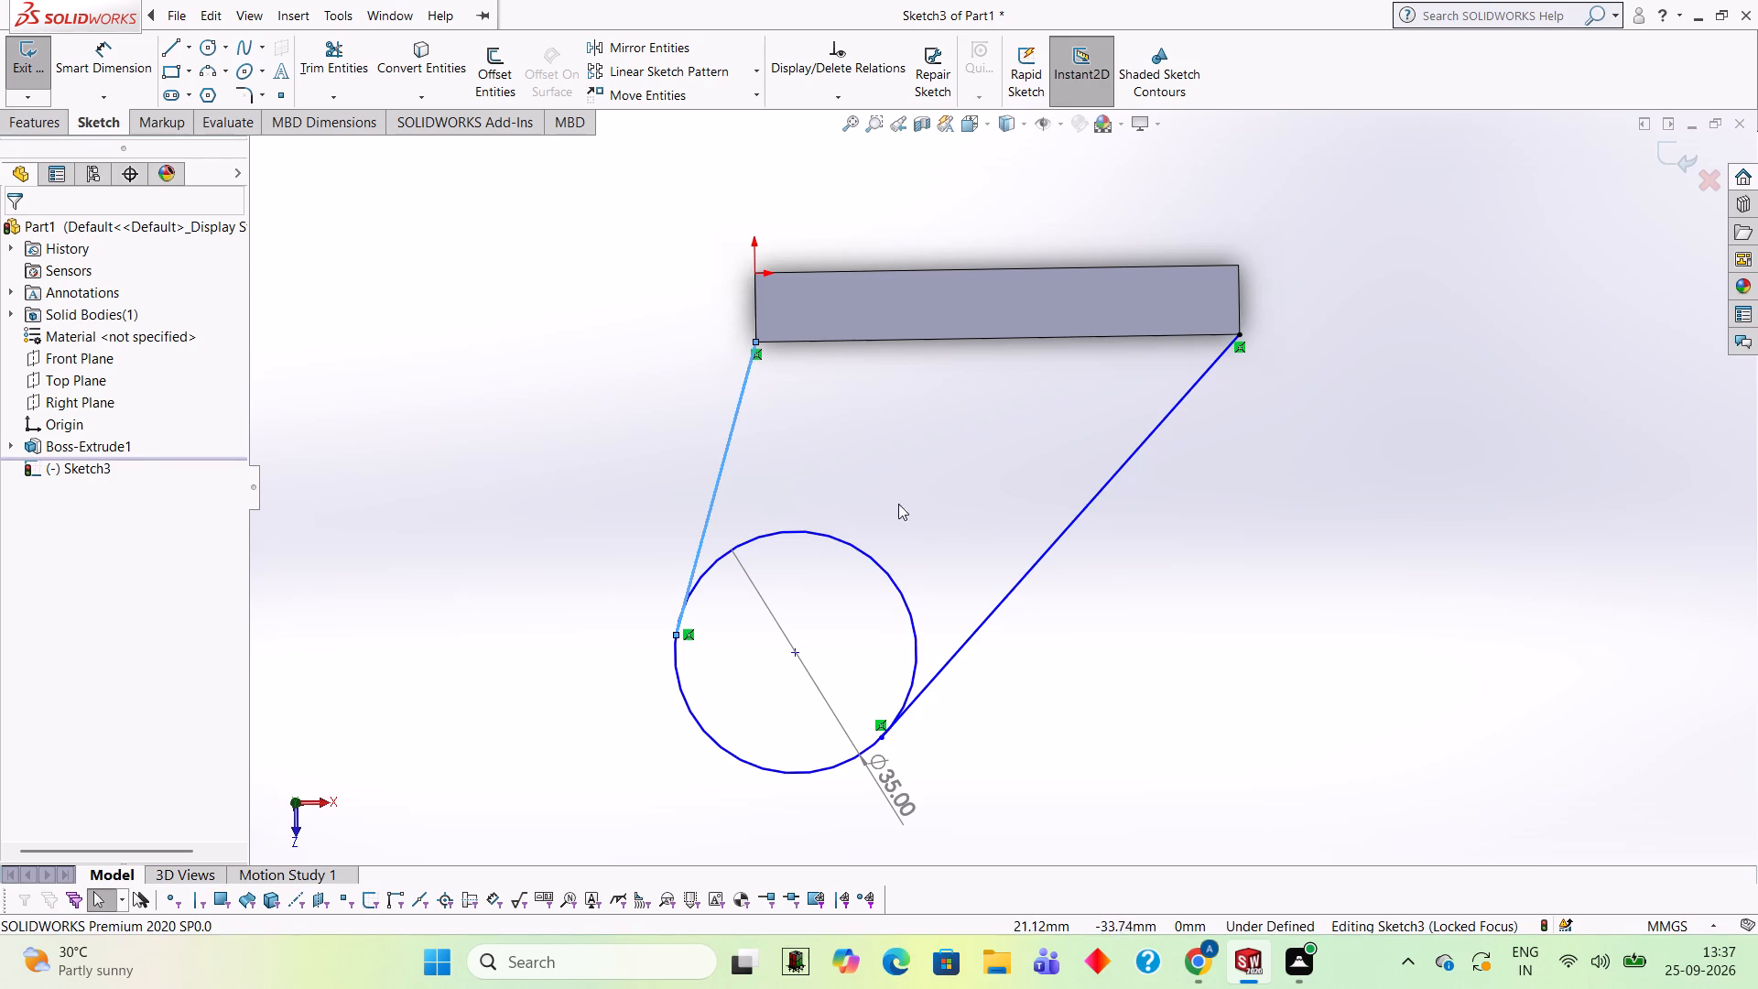
Close the arm profile with a 70 mm horizontal line along the plate's front edge, joining the two slanted lines.
left_click(173, 43)
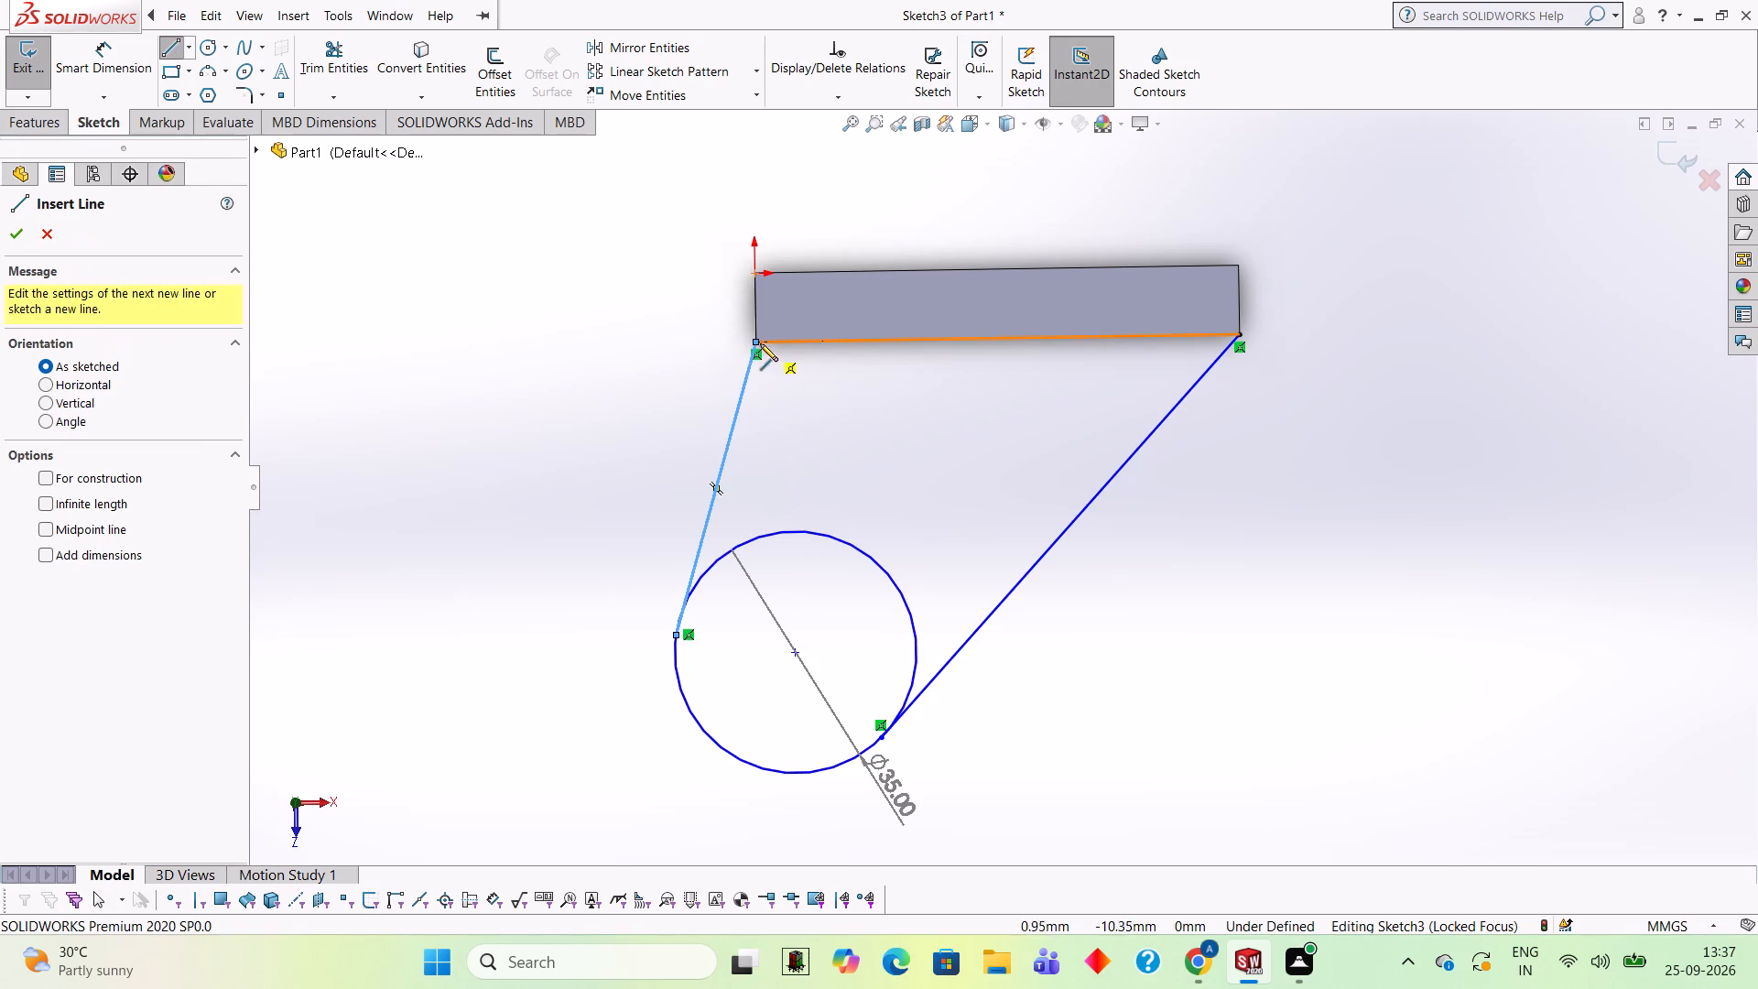
left_click(754, 342)
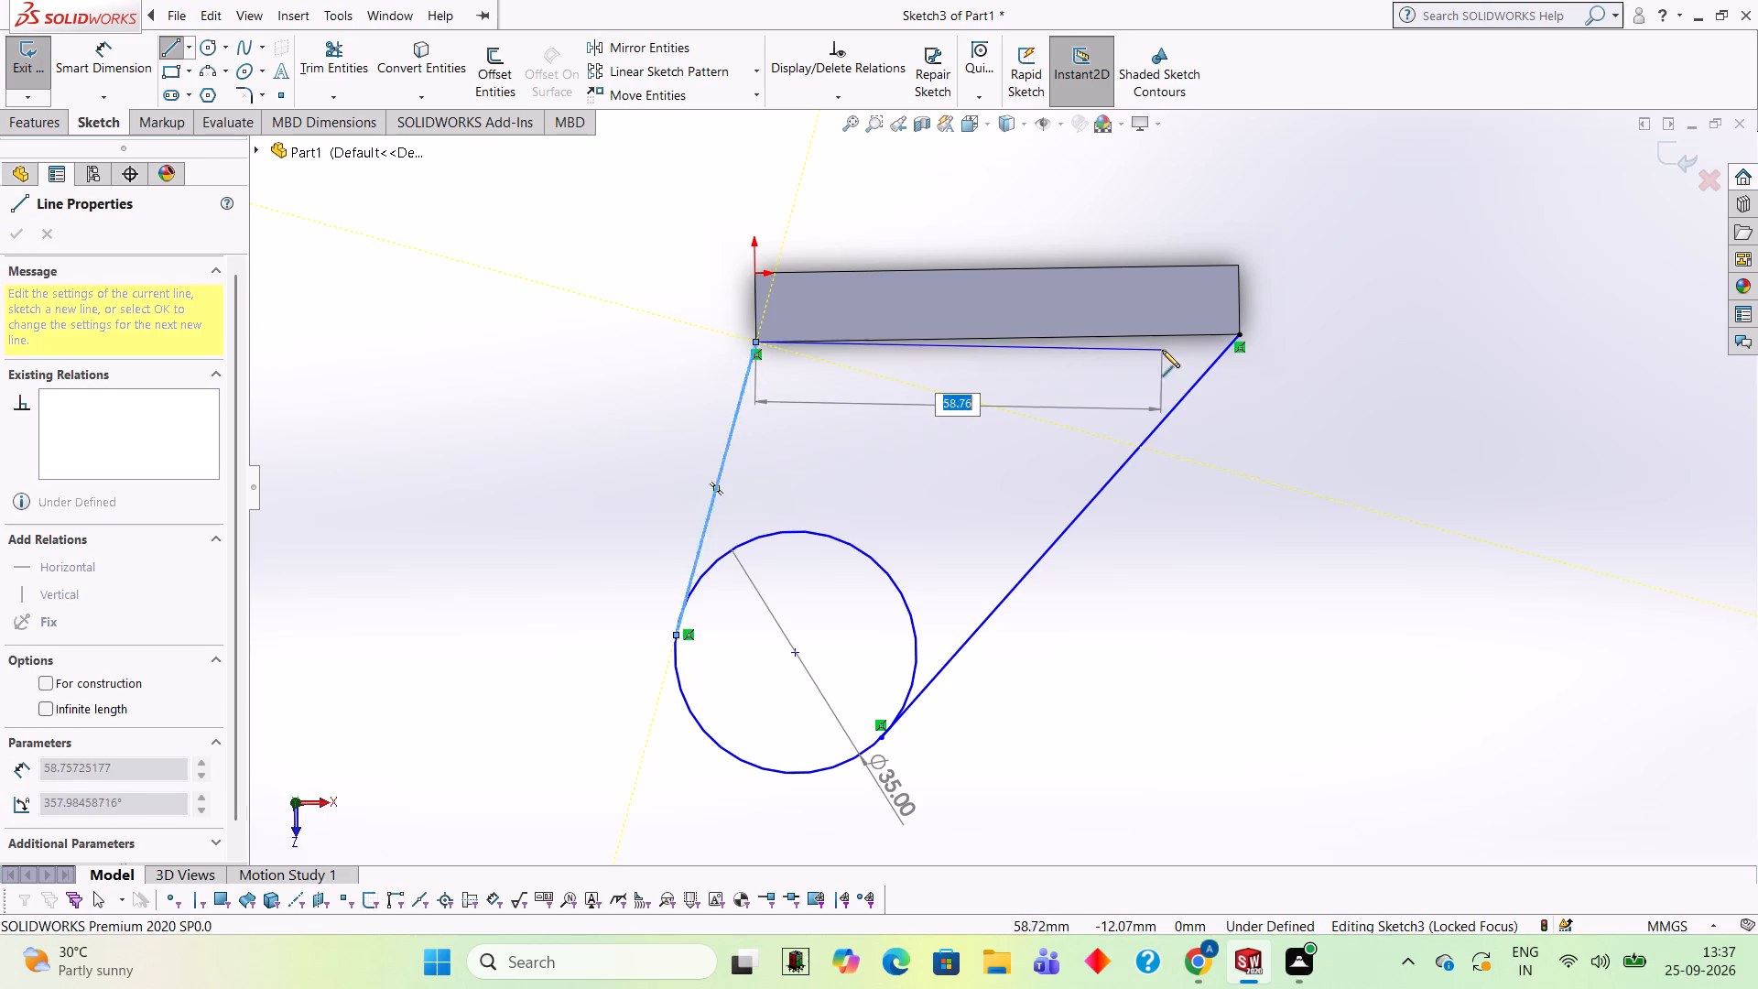
left_click(1239, 332)
Extrude both the region between the slanted lines and the circle region 10 mm as a blind, merged boss.
middle_click_drag(1240, 549, 1230, 412)
middle_click_drag(1121, 561, 1106, 475)
middle_click_drag(1042, 600, 1035, 611)
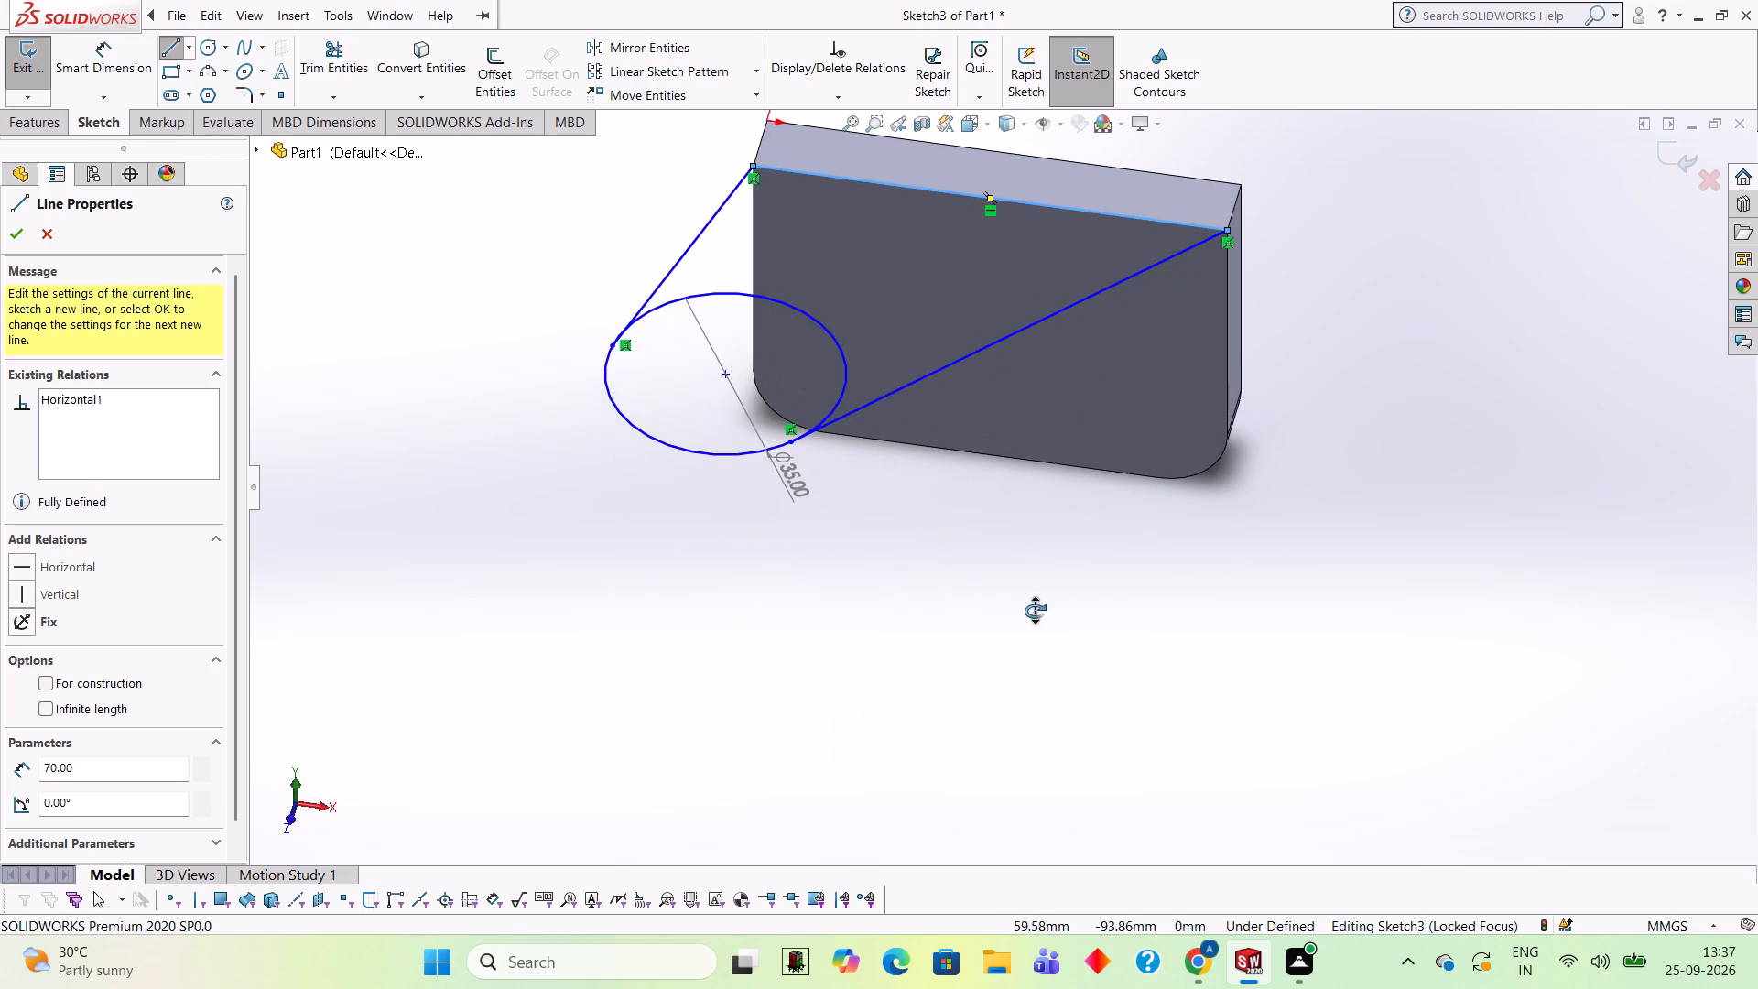
middle_click_drag(1035, 611, 1057, 425)
middle_click_drag(1049, 582, 1047, 394)
scroll(1053, 399, "up", 2)
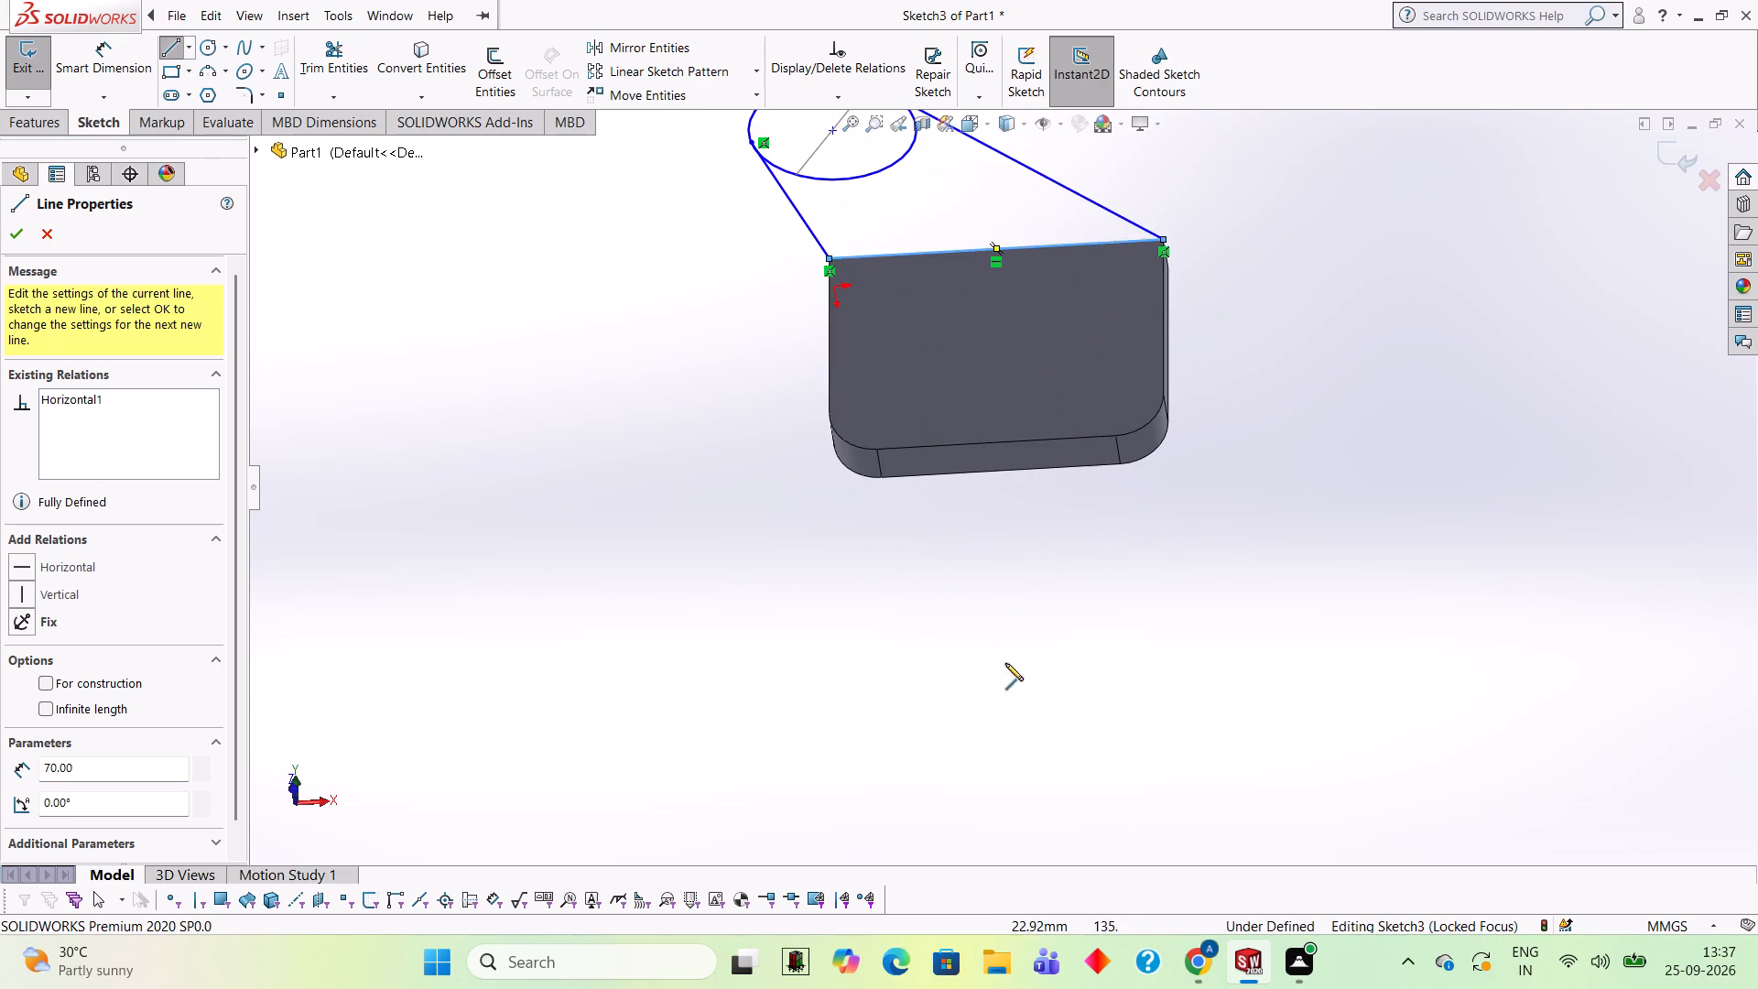
middle_click_drag(1005, 663, 1026, 537)
middle_click_drag(1015, 604, 995, 467)
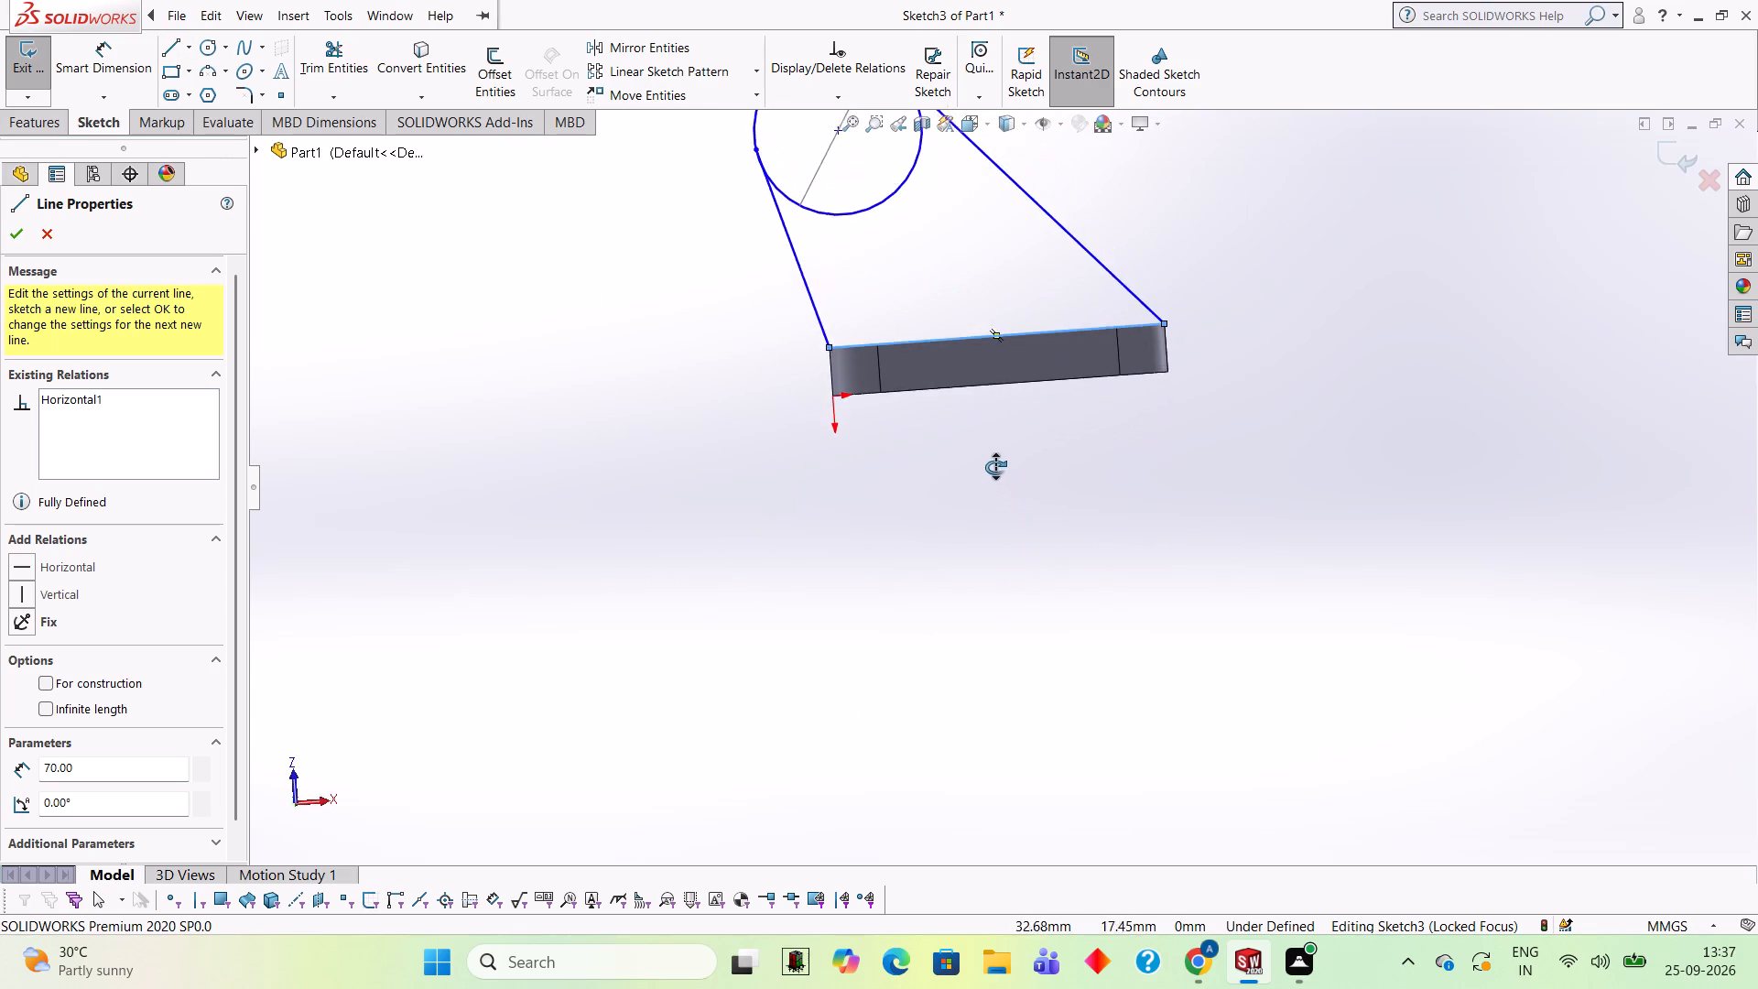
middle_click_drag(995, 467, 1007, 465)
middle_click_drag(993, 619, 984, 537)
scroll(984, 537, "up", 3)
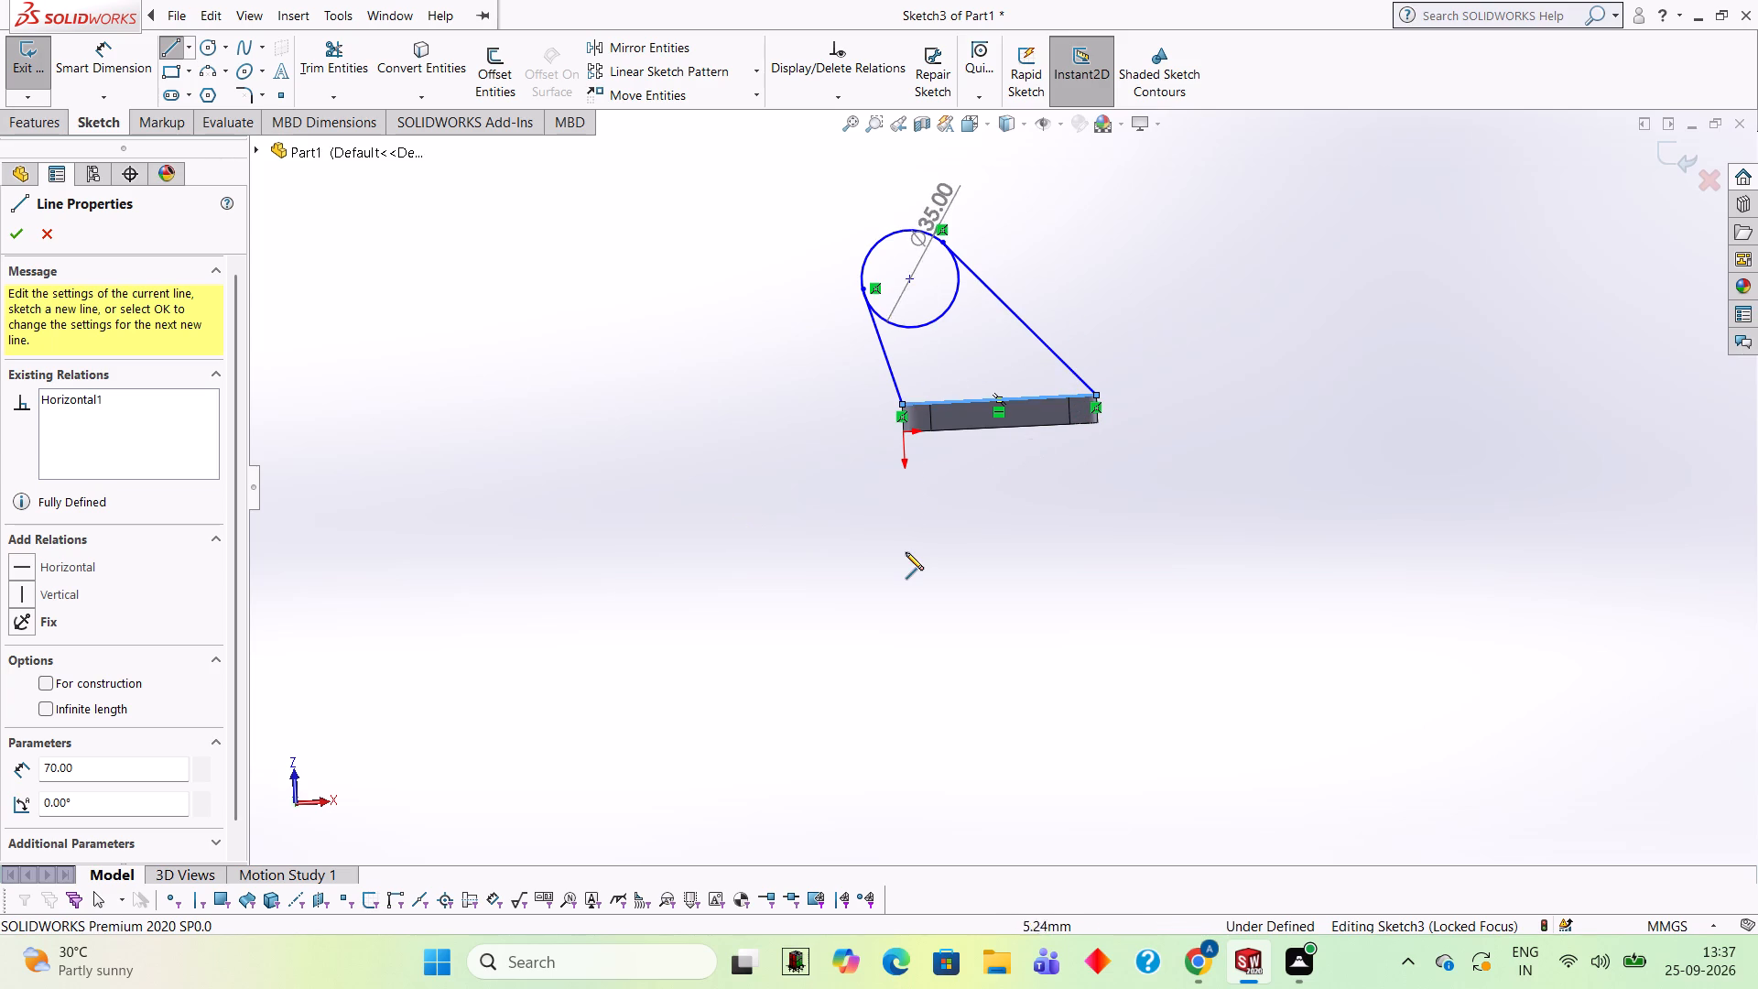
left_click(33, 122)
left_click(33, 80)
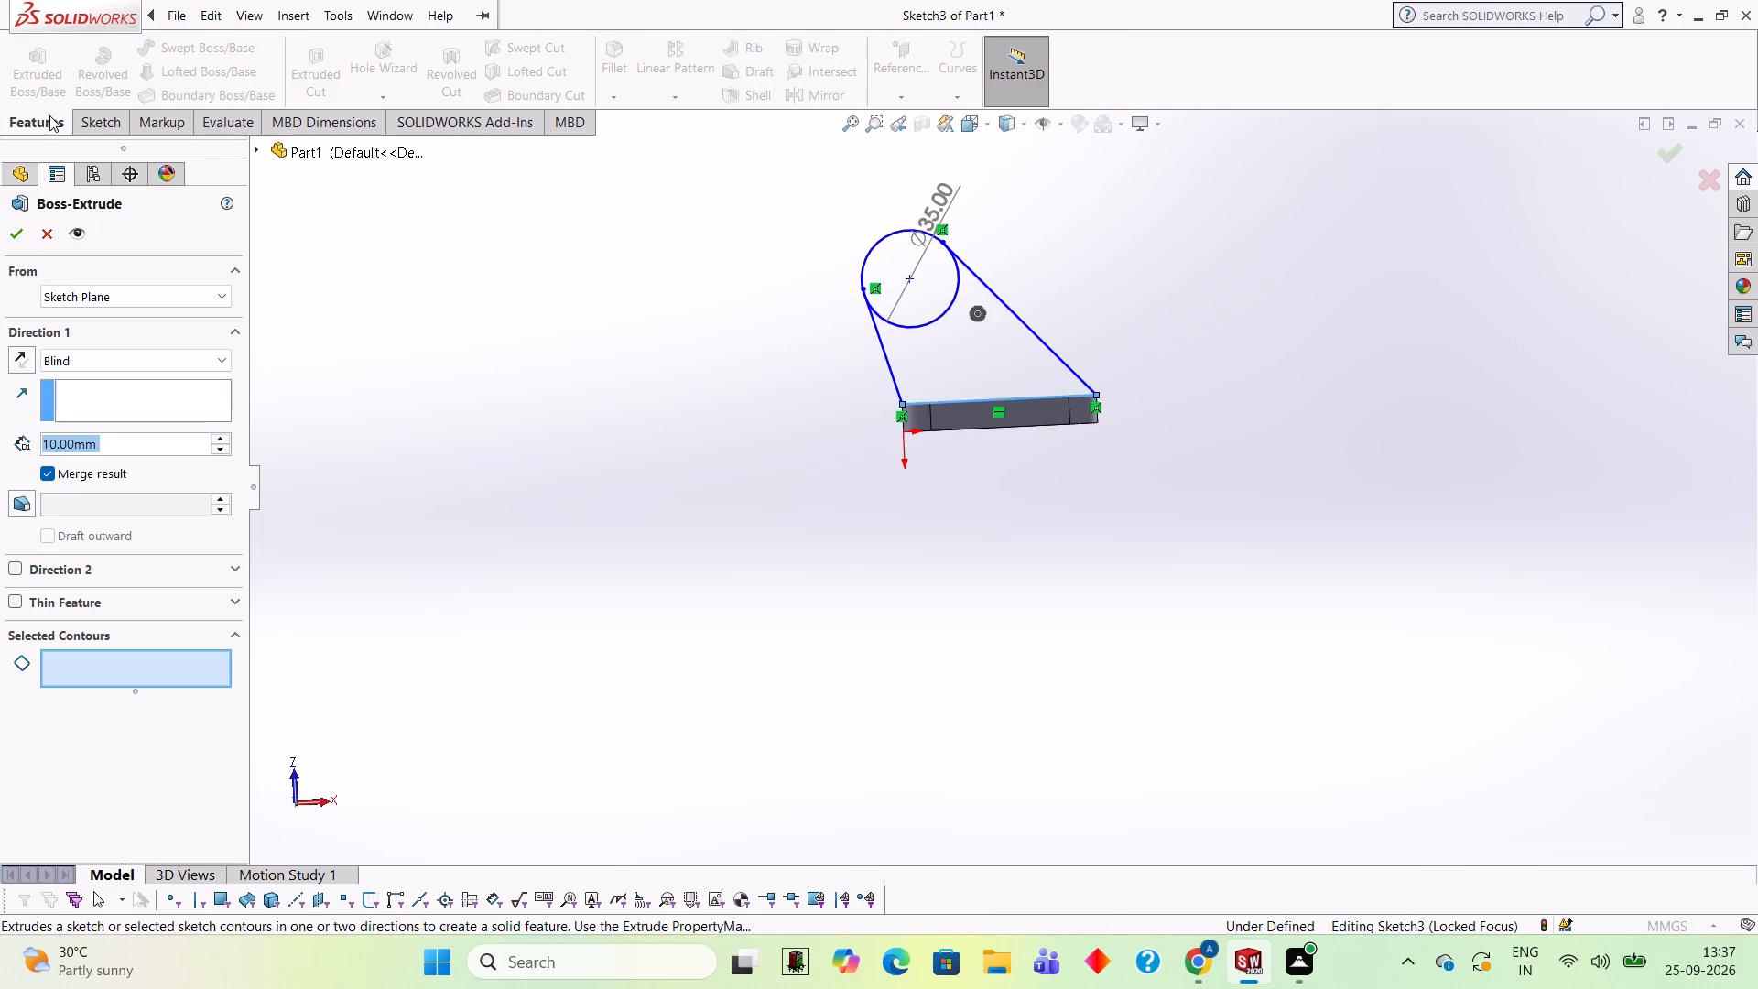
middle_click_drag(588, 347, 625, 627)
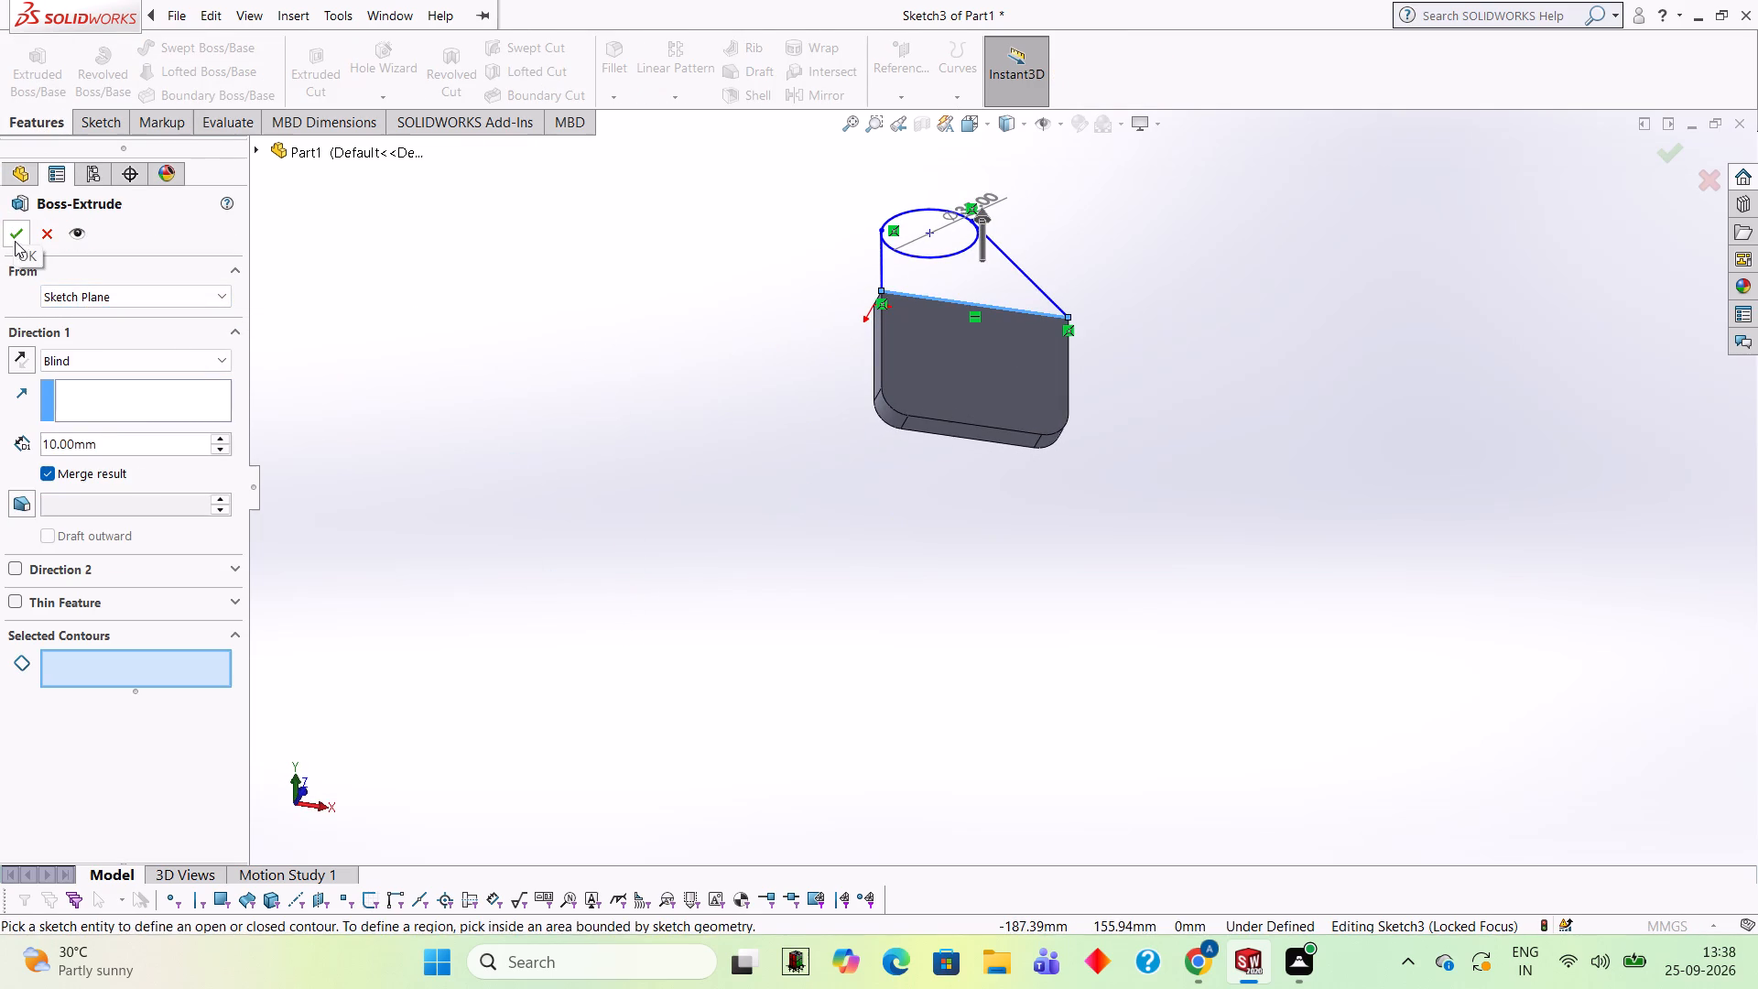
left_click(935, 287)
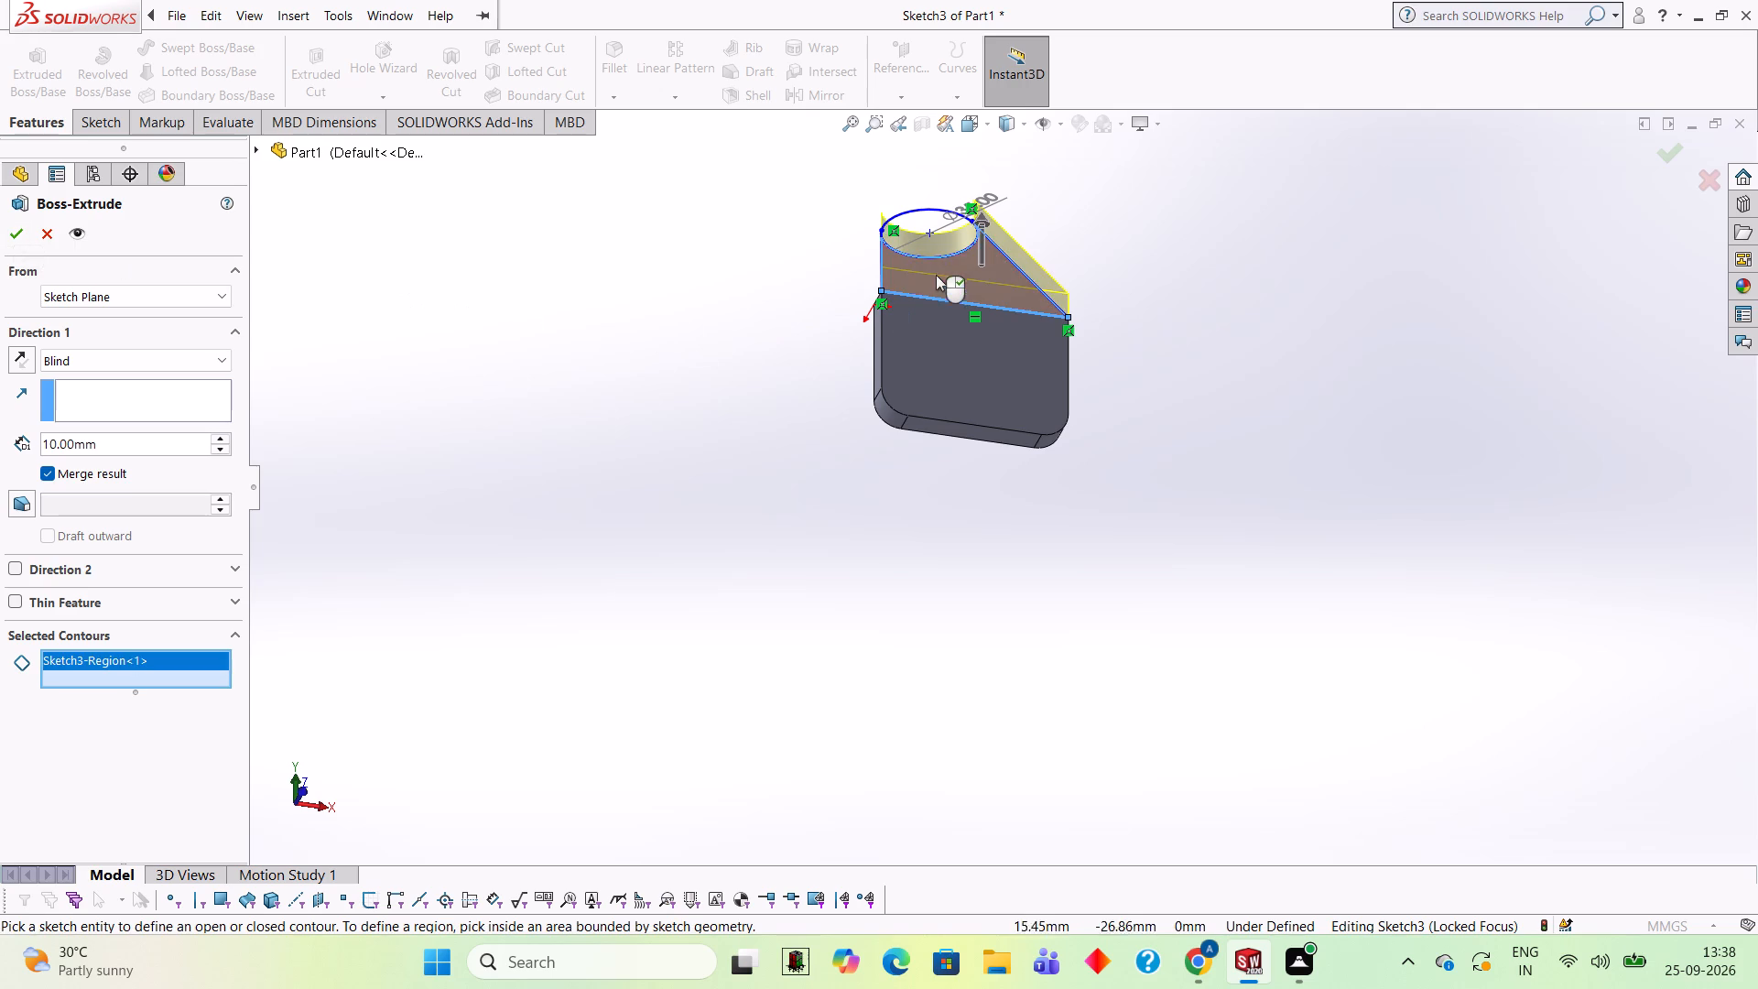
left_click(932, 243)
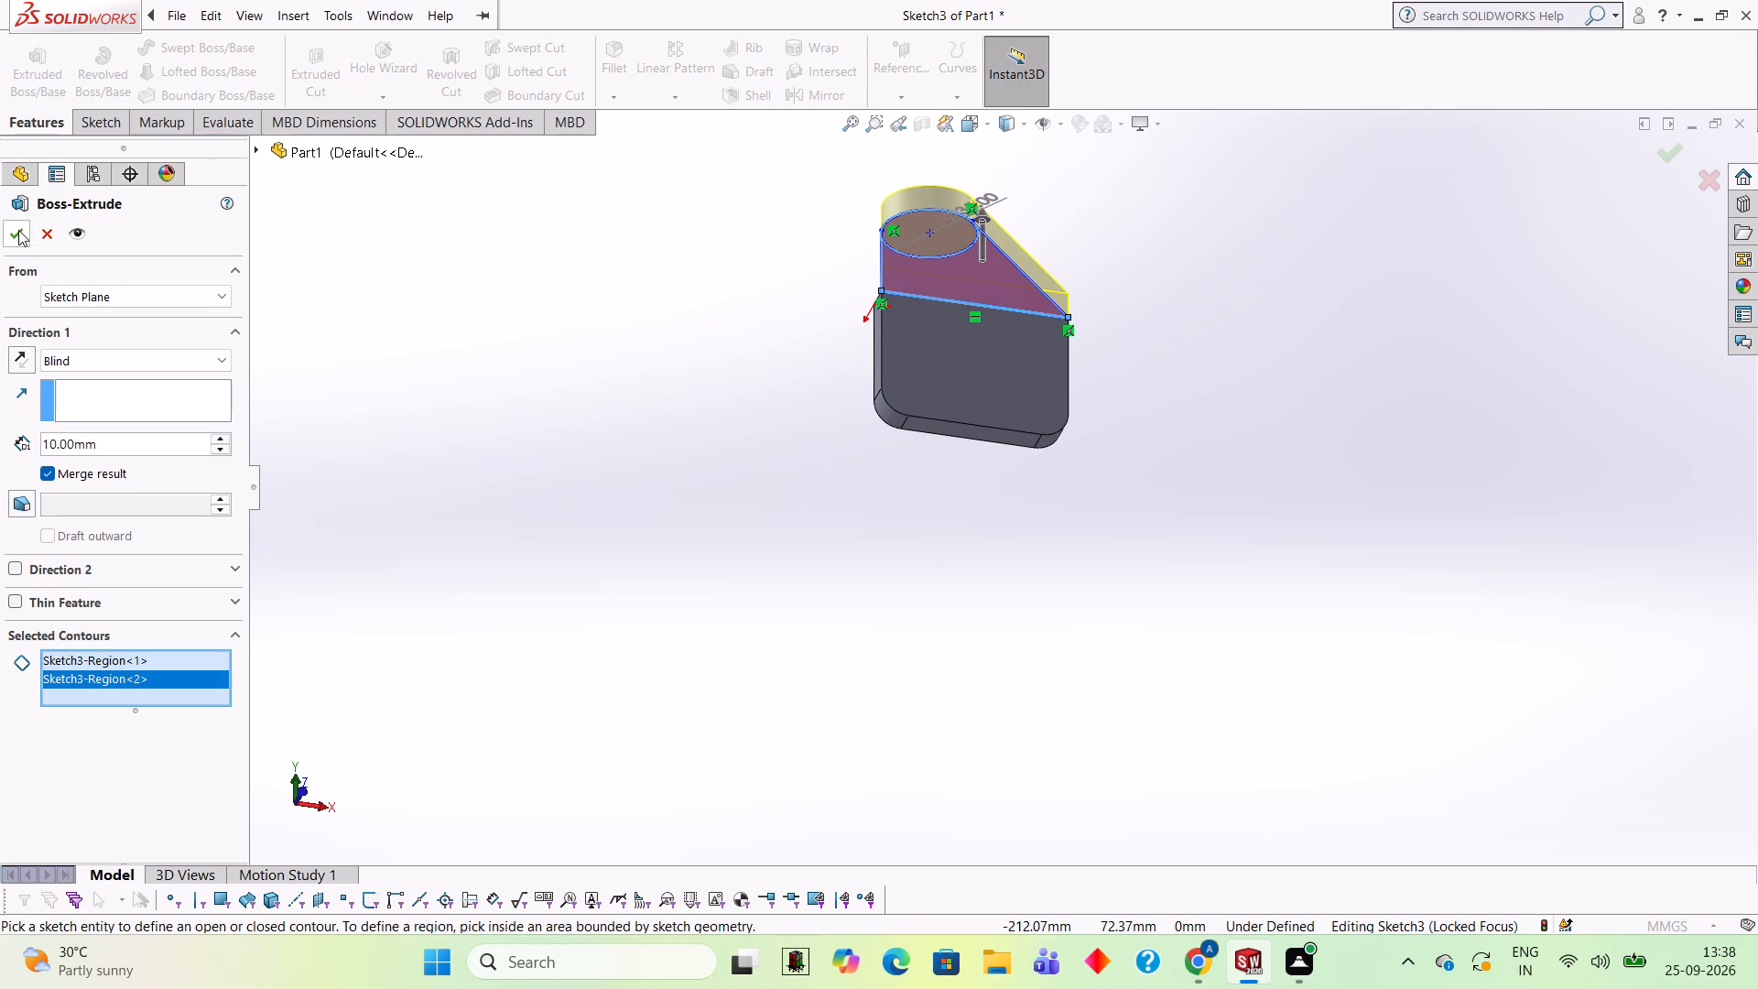
left_click(18, 230)
left_click(387, 342)
Start a sketch on the arm's flat face and draw a 35 mm diameter circle concentric with its rounded end.
middle_click_drag(483, 519, 508, 460)
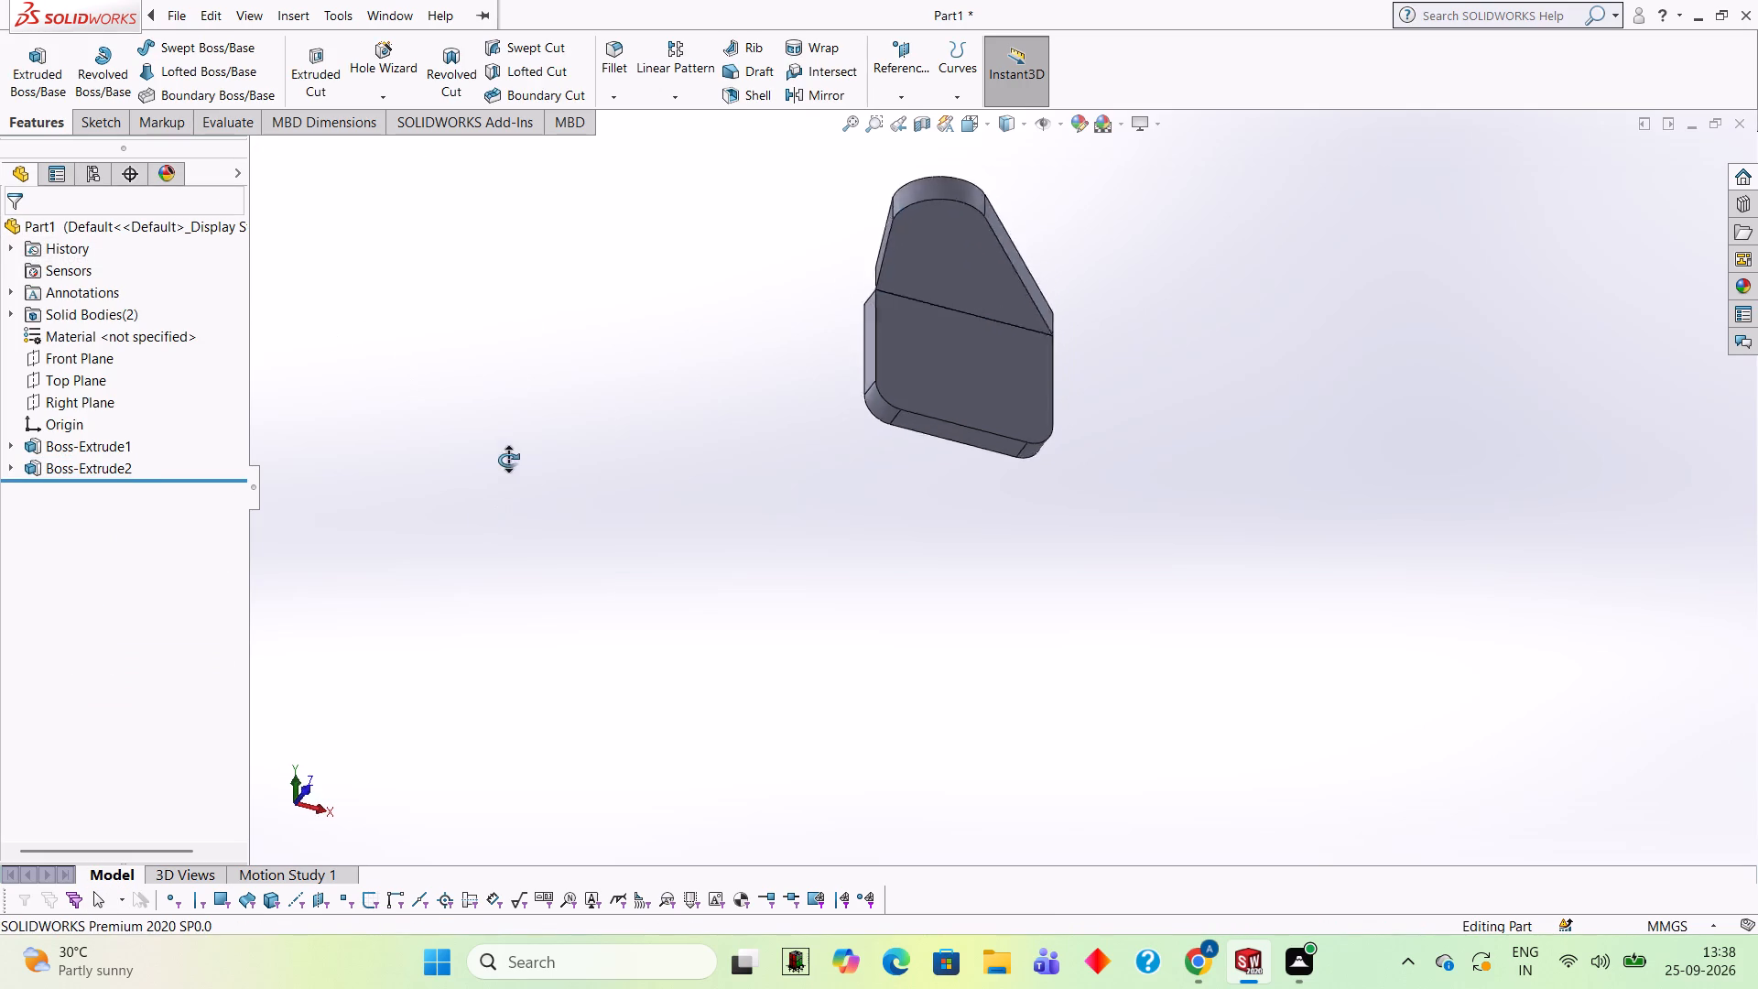
middle_click_drag(508, 460, 526, 295)
middle_click_drag(523, 359, 473, 331)
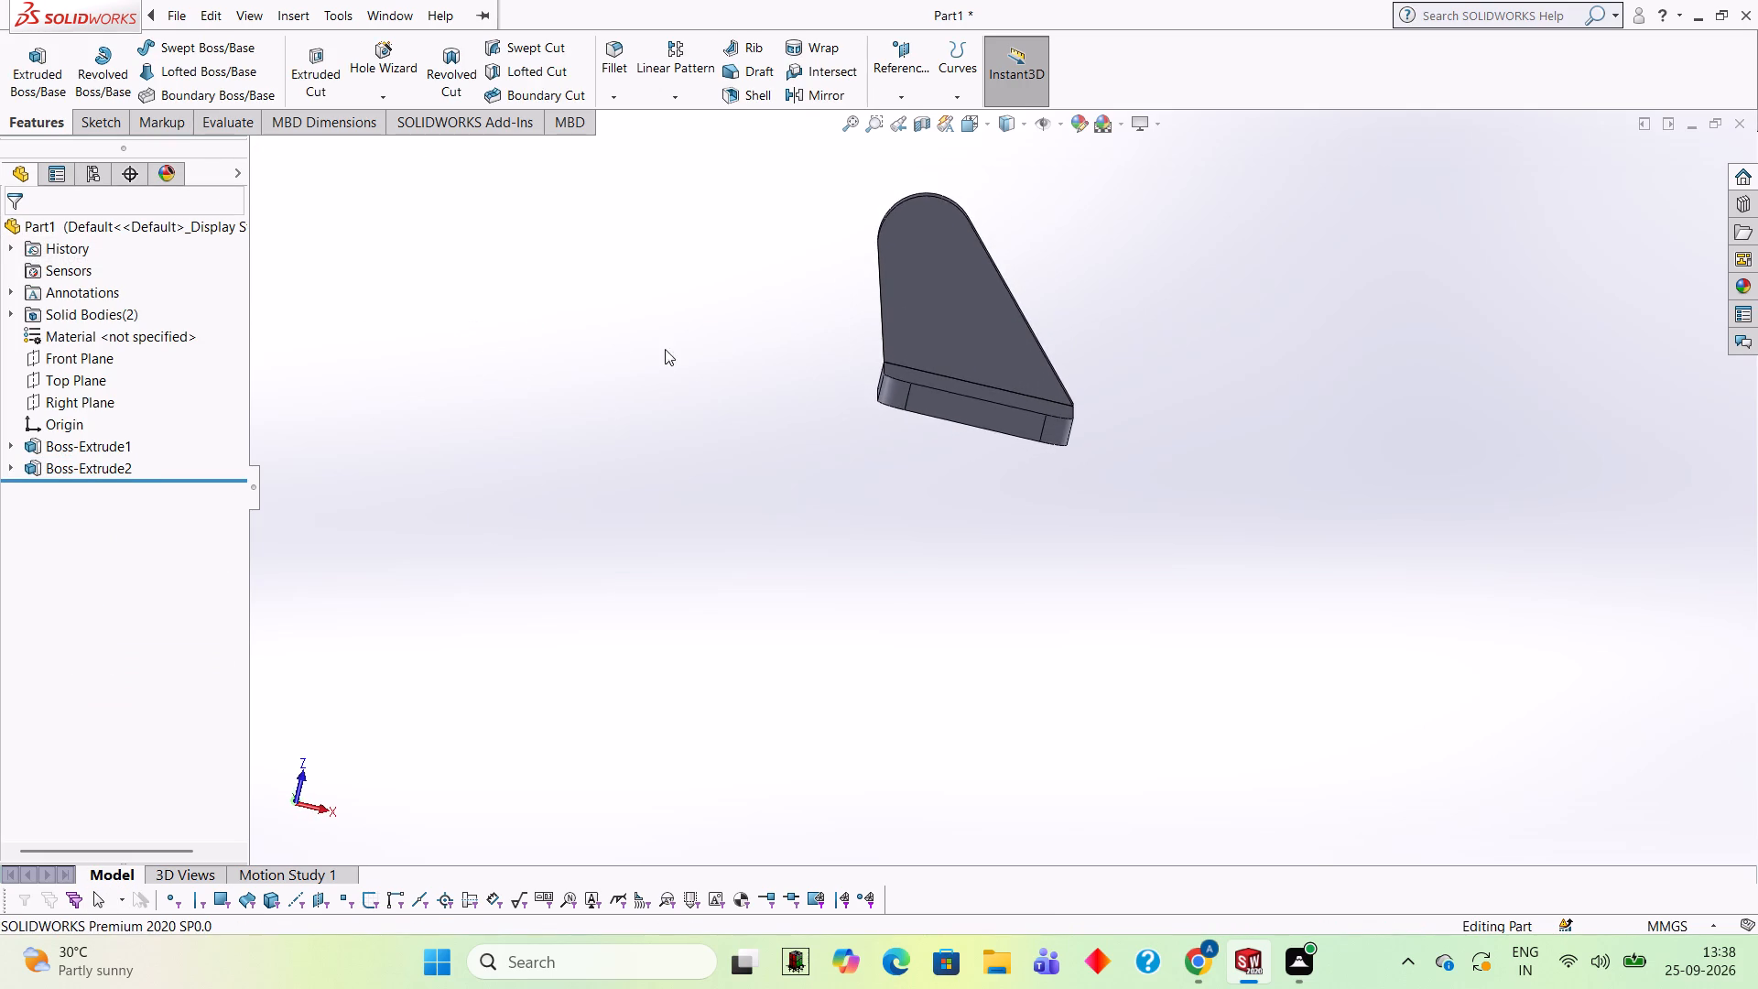
middle_click_drag(811, 352, 796, 330)
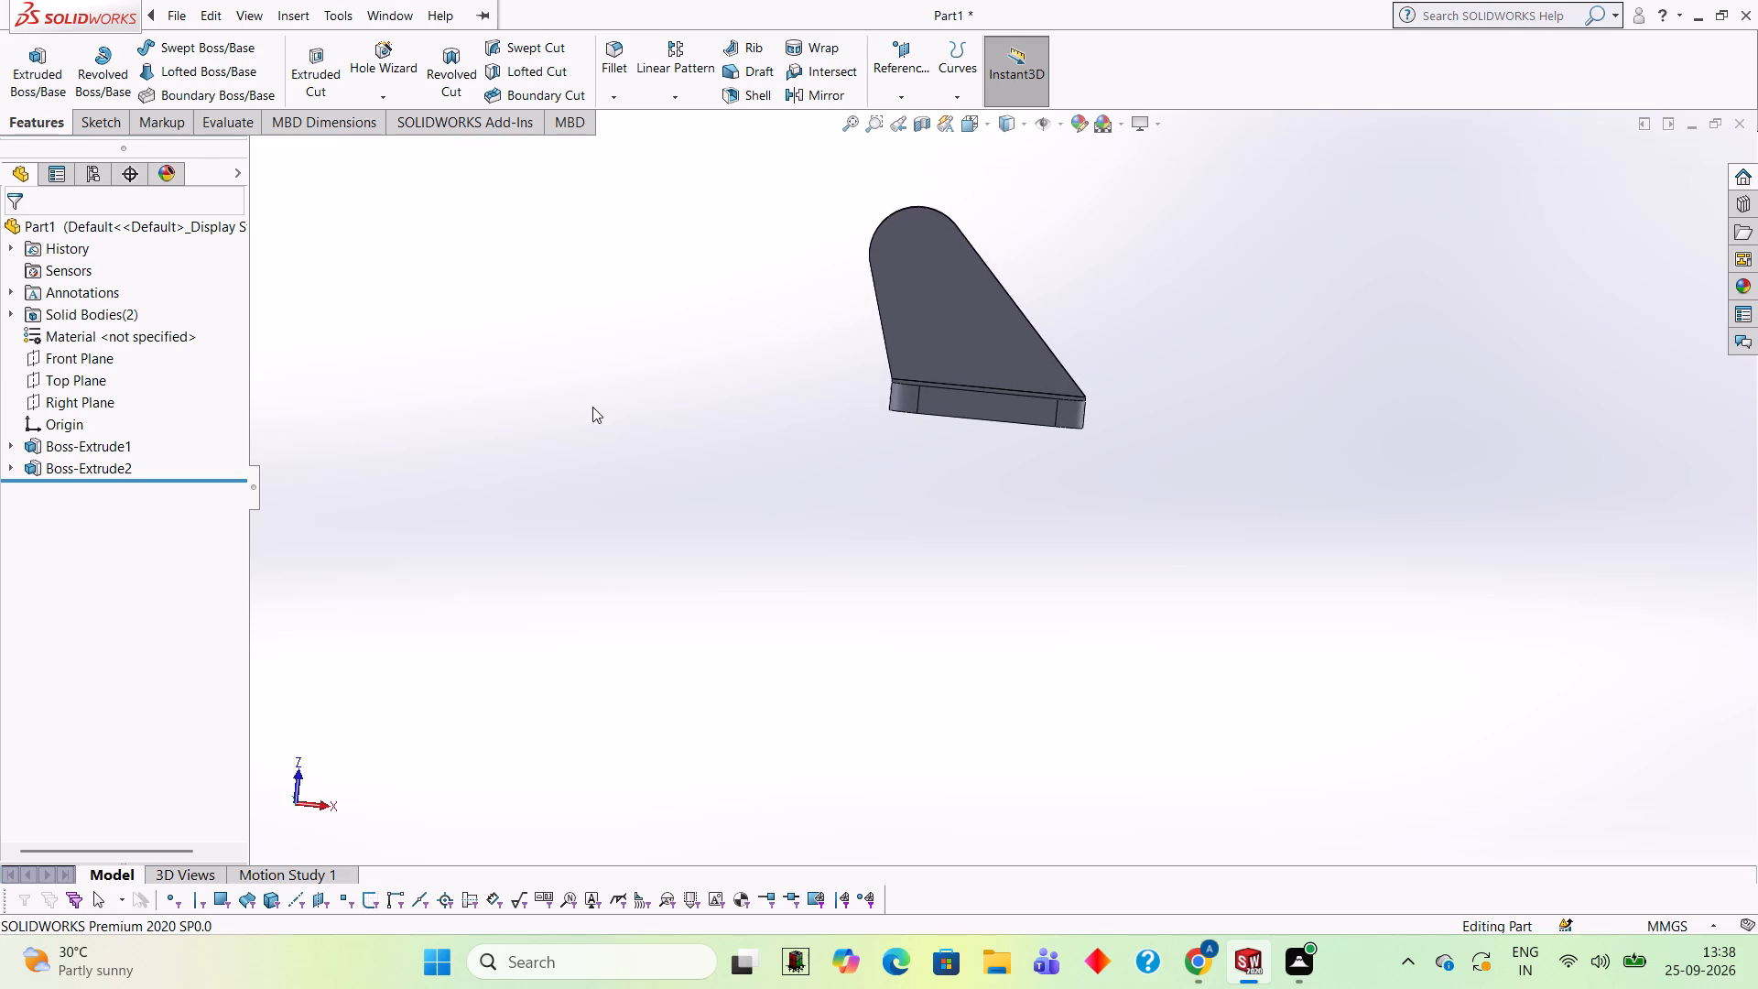
left_click(949, 311)
left_click(1036, 258)
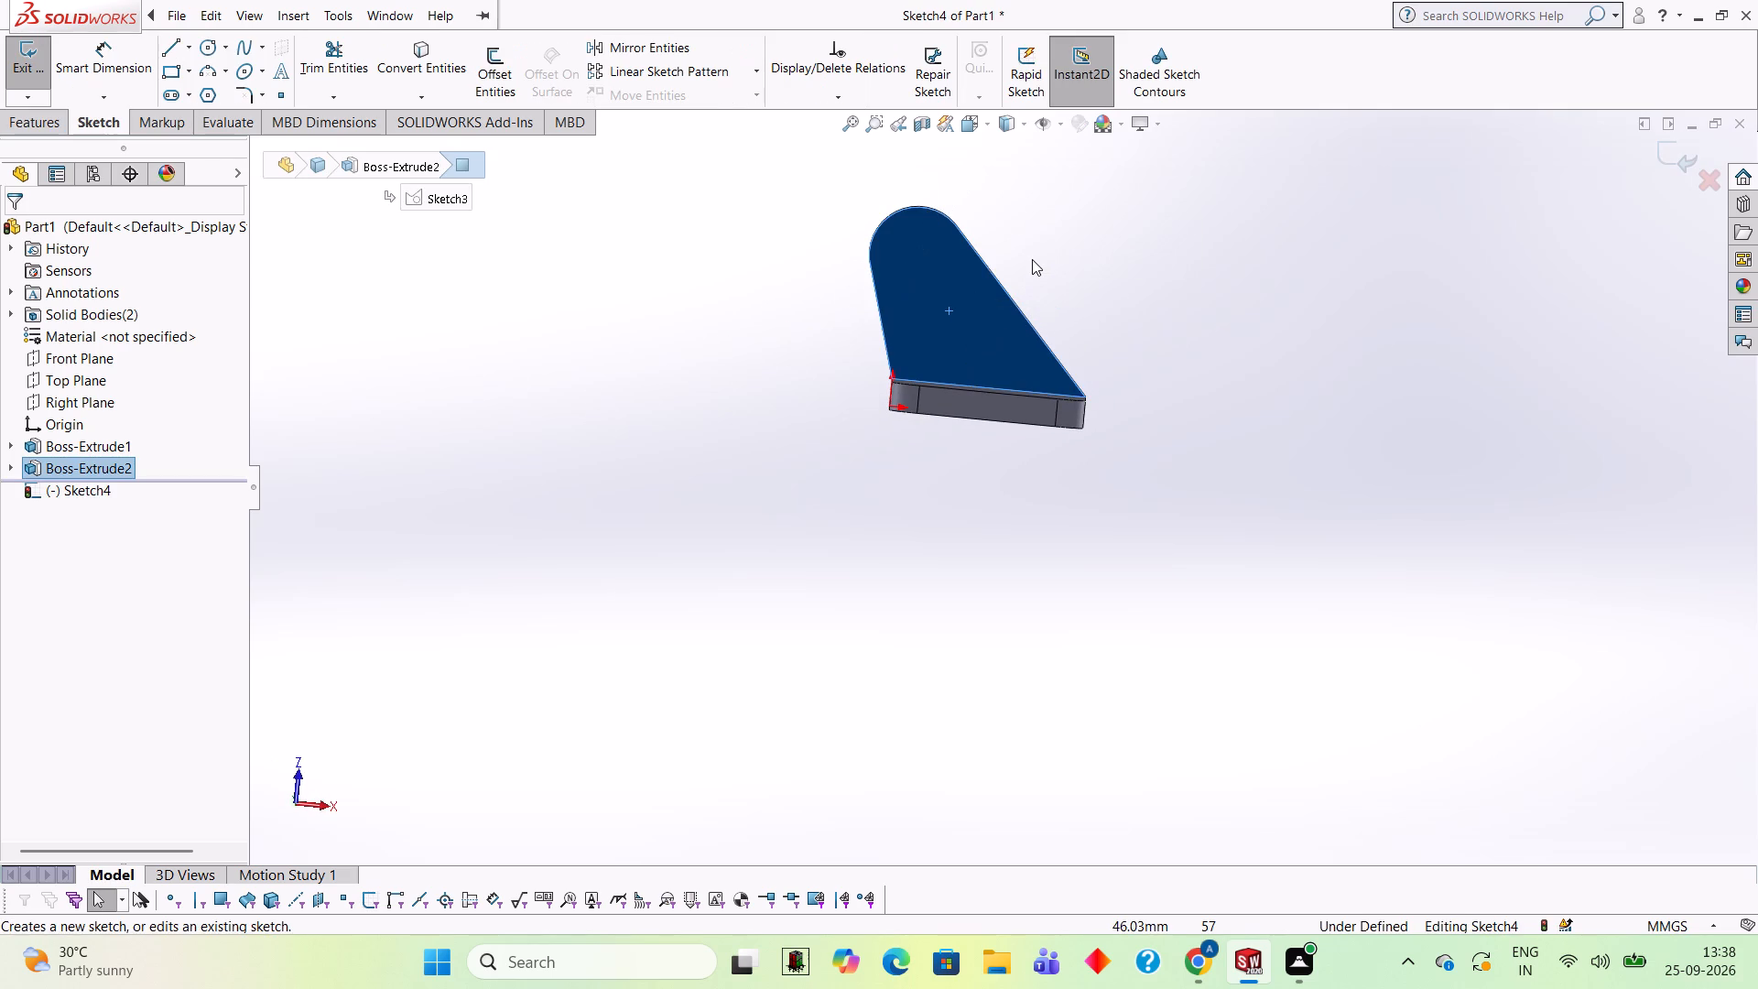
key("ctrl+8")
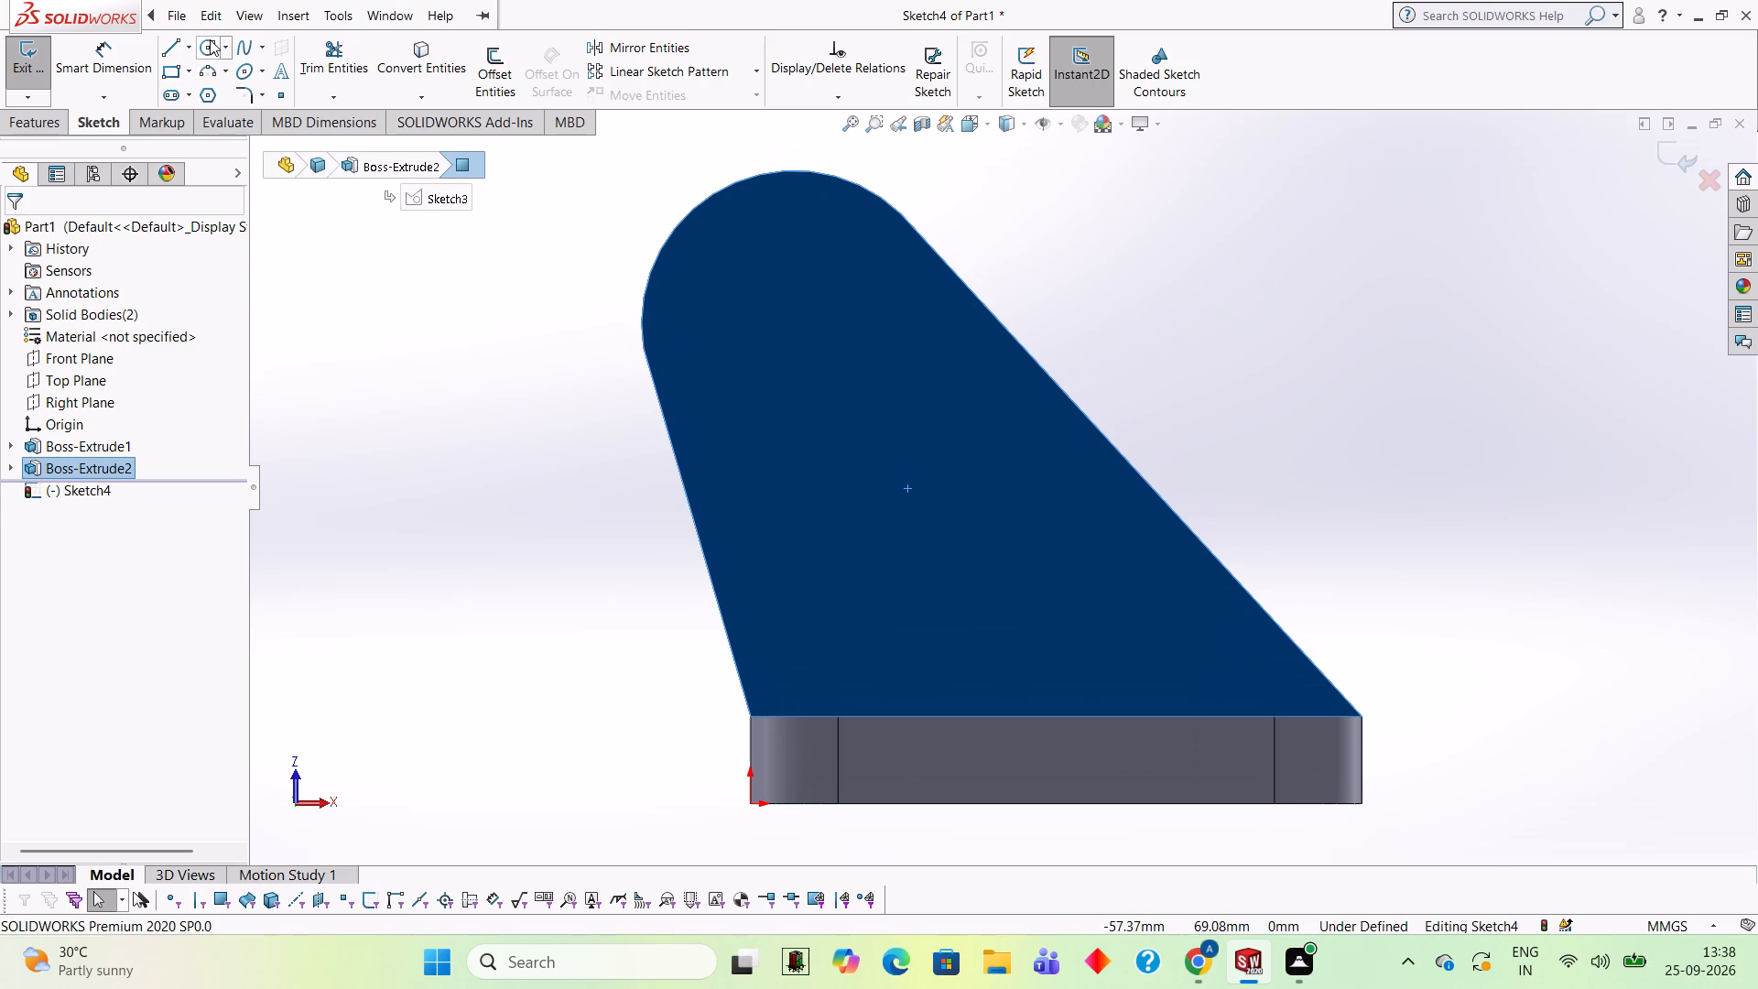
left_click(210, 39)
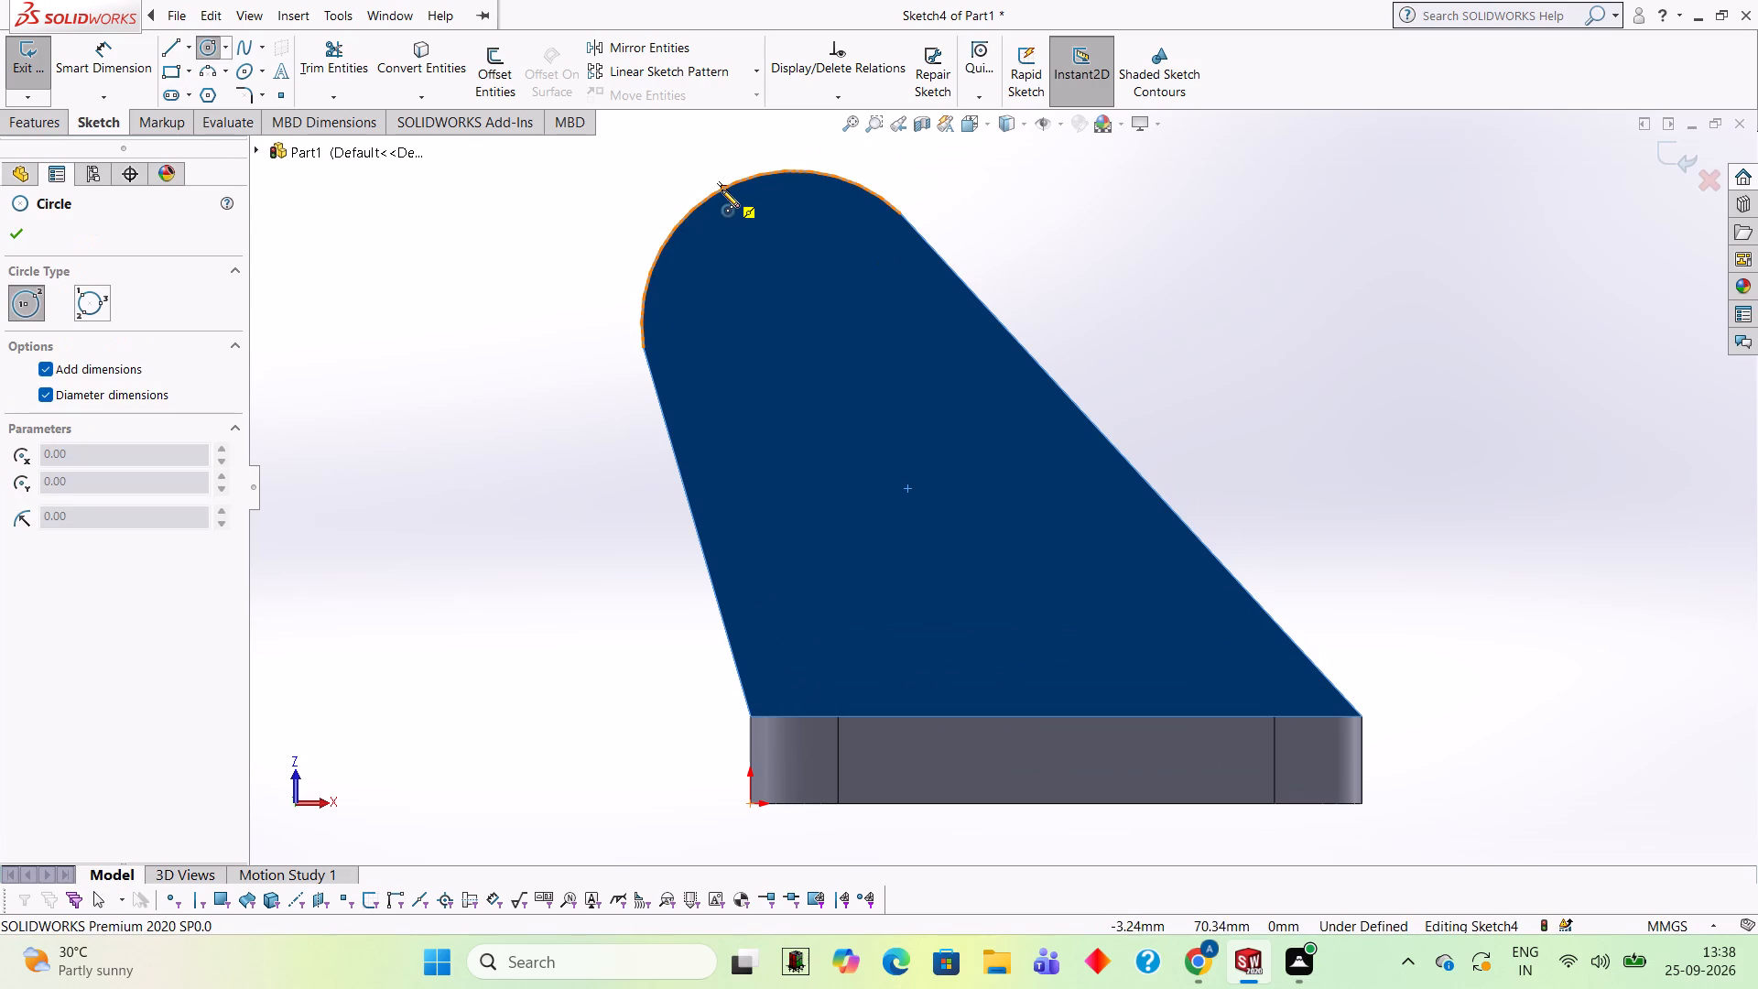
left_click(791, 321)
type("35")
key("Return")
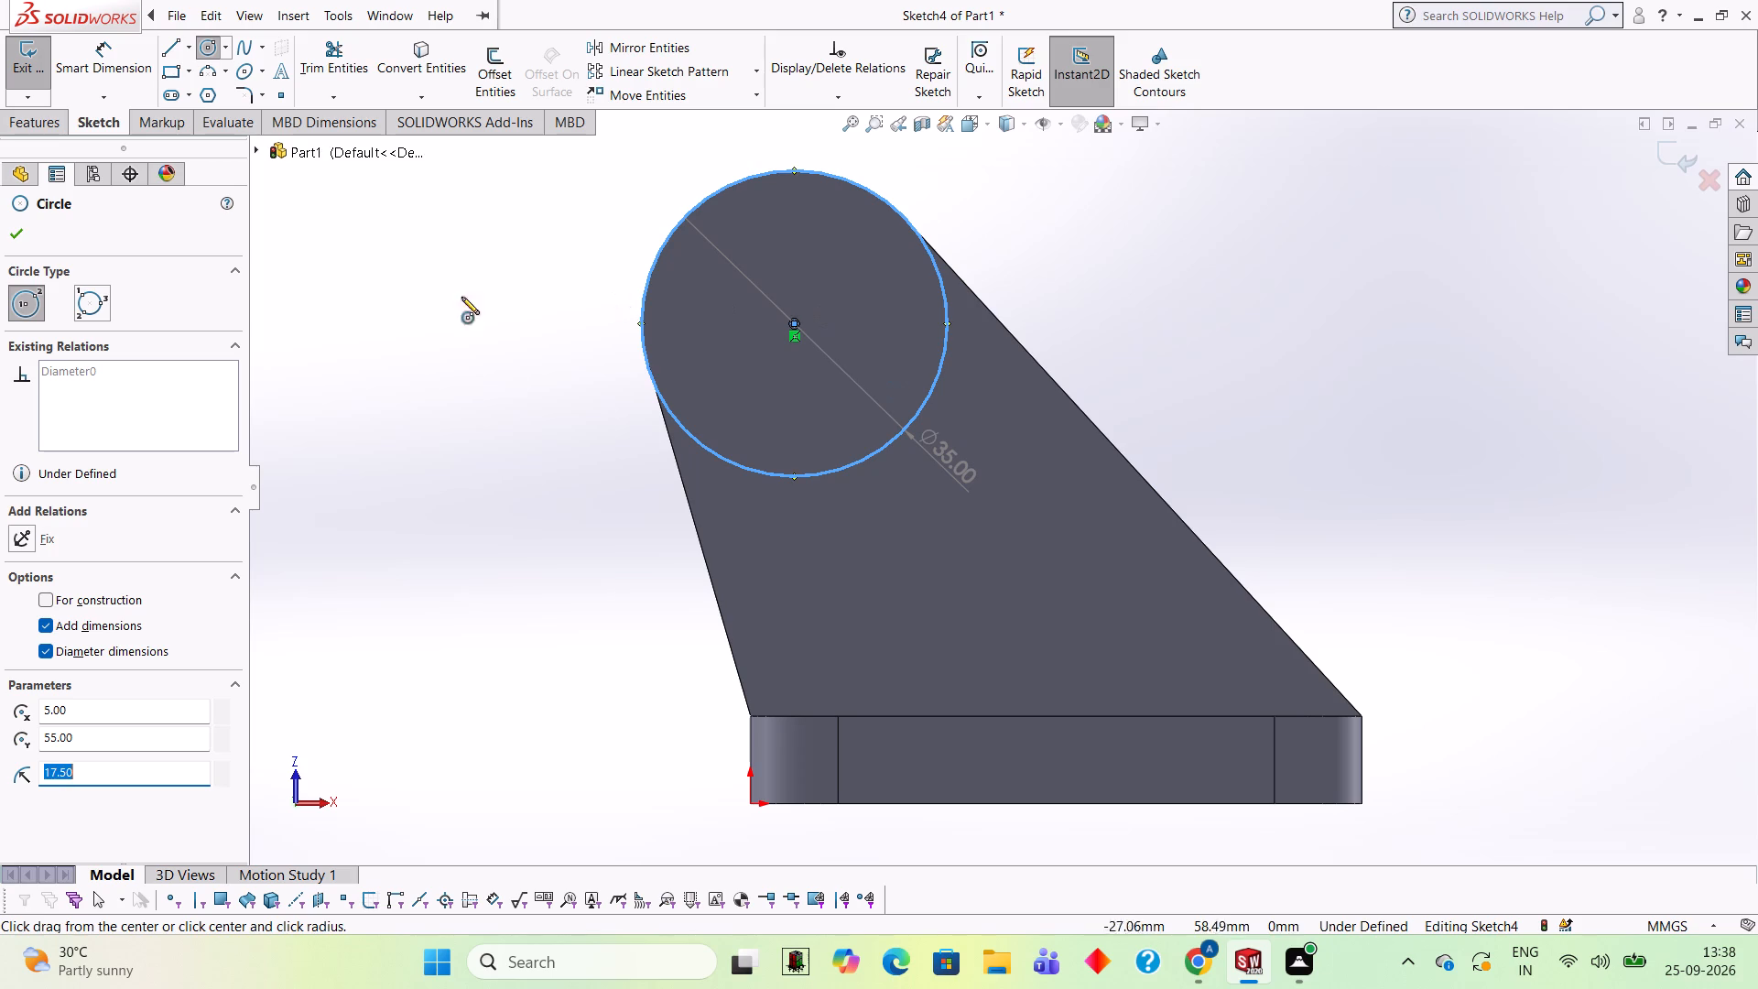
Extrude the 35 mm circle 15 mm outward from the arm's face as a blind, merged boss.
left_click(34, 122)
left_click(41, 73)
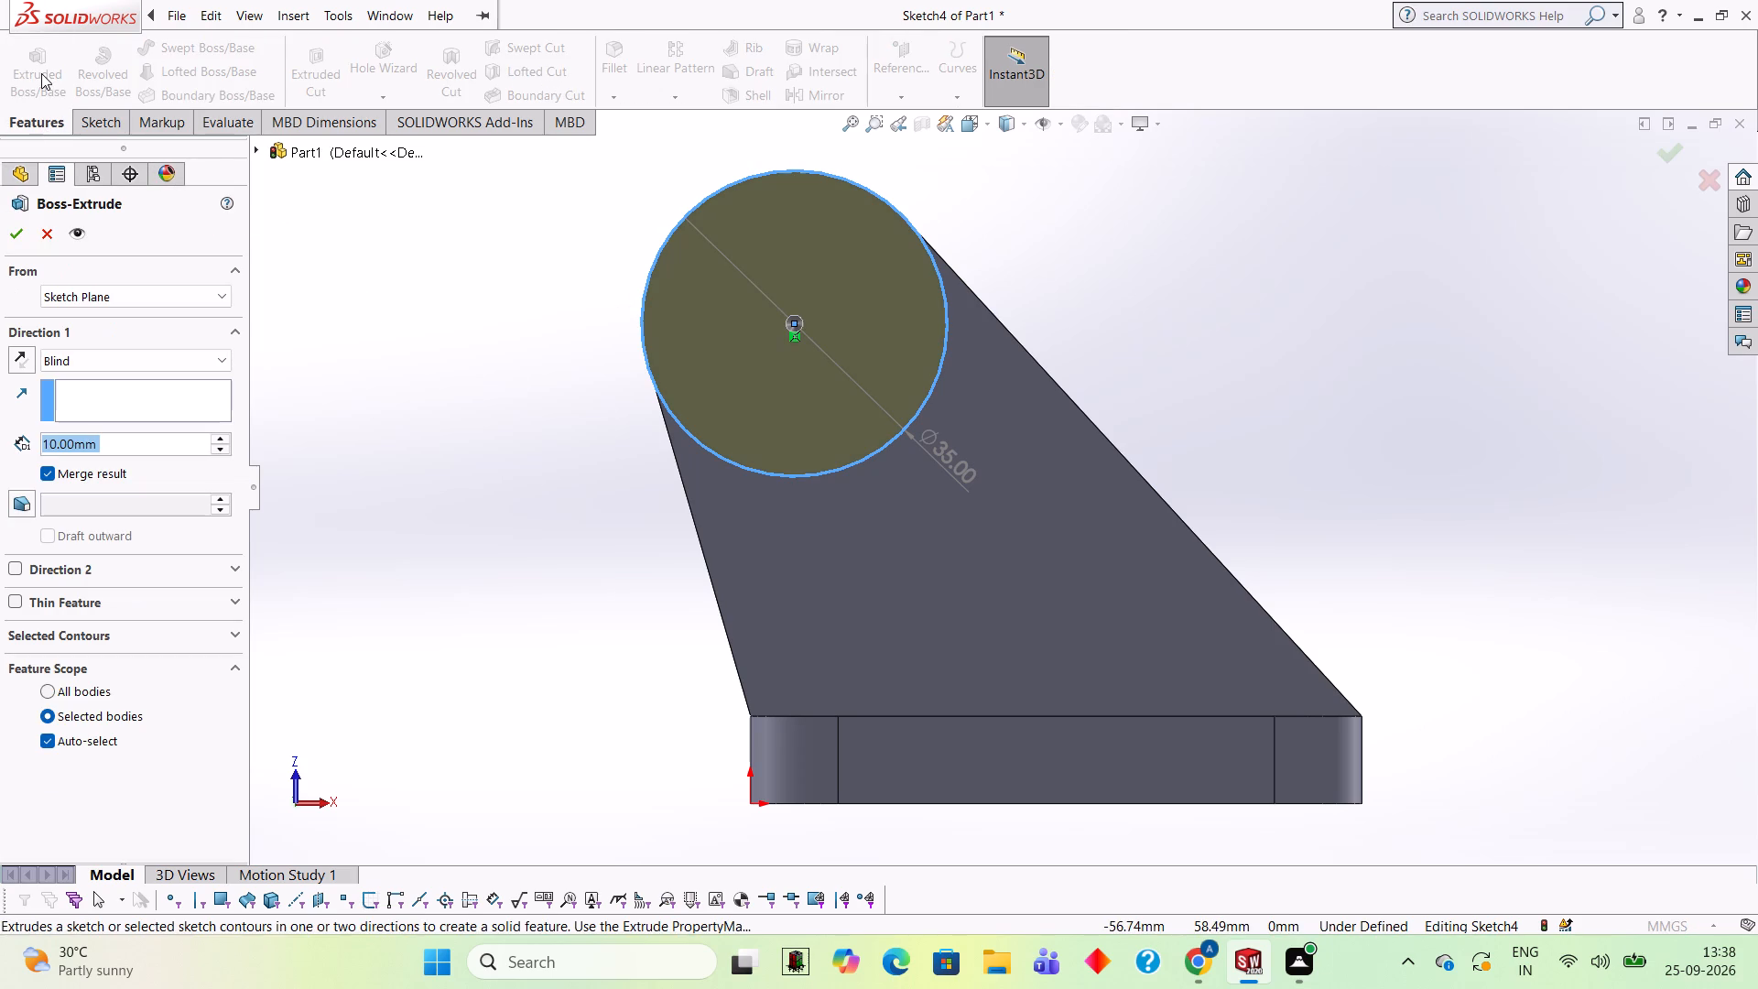
type("15")
key("Return")
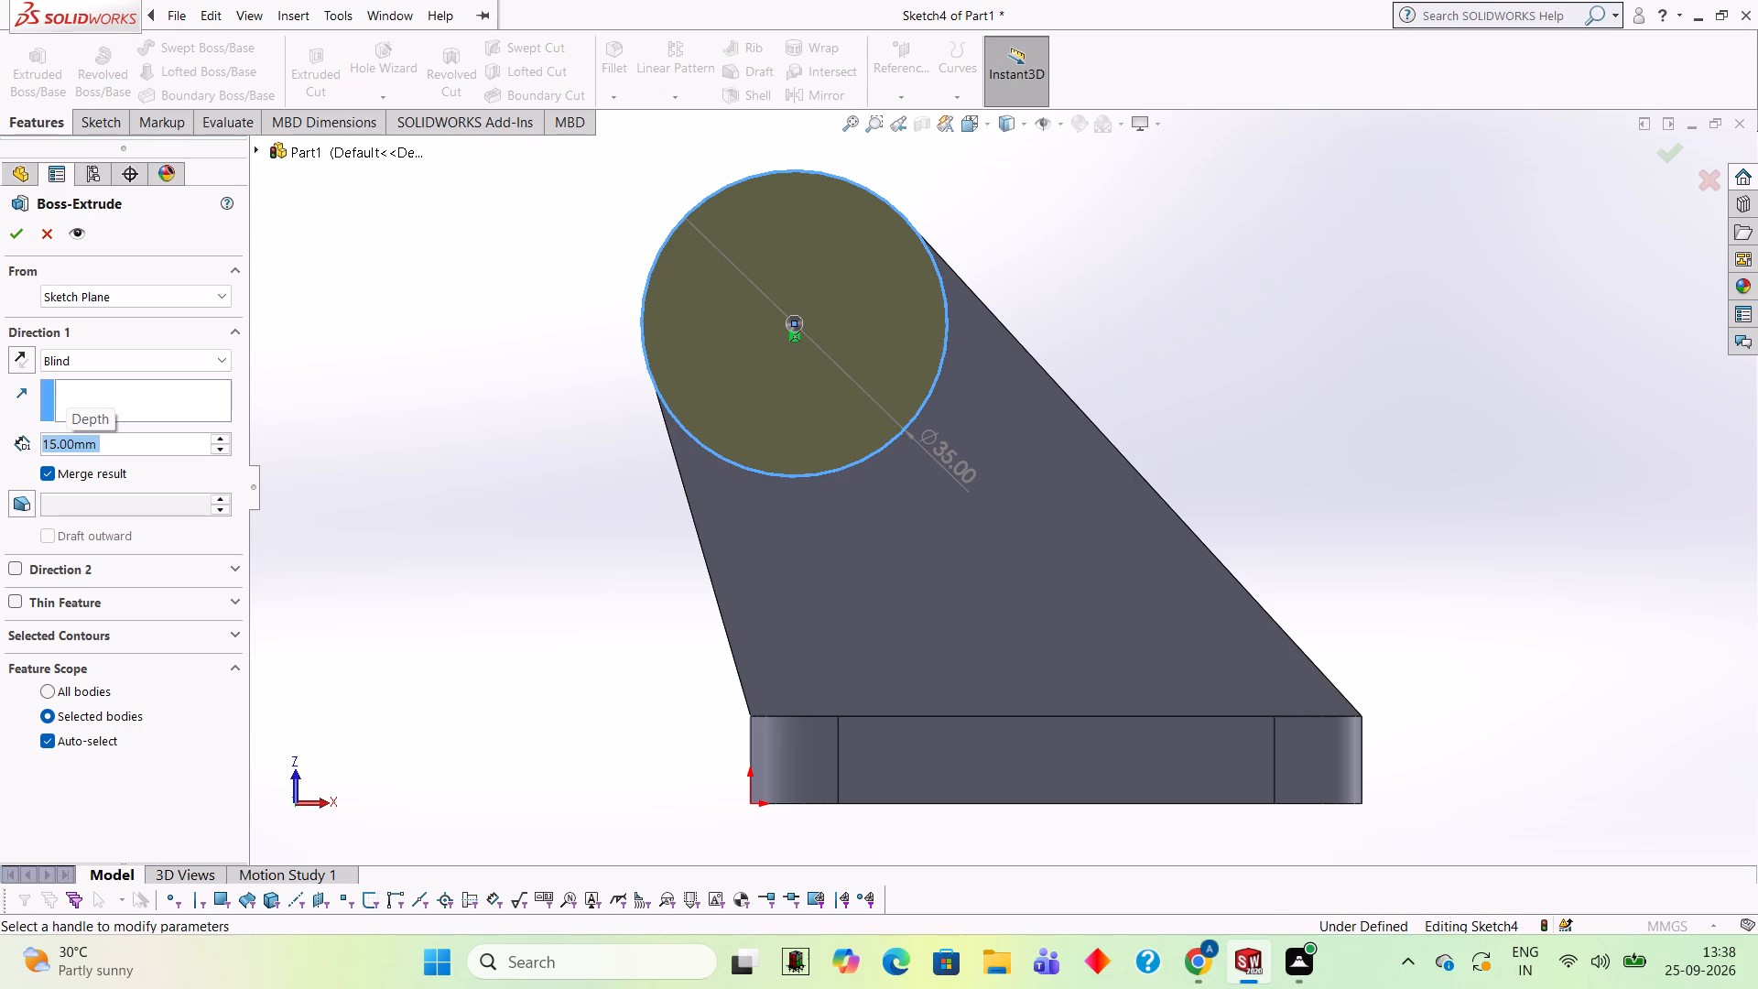
middle_click_drag(381, 267, 369, 462)
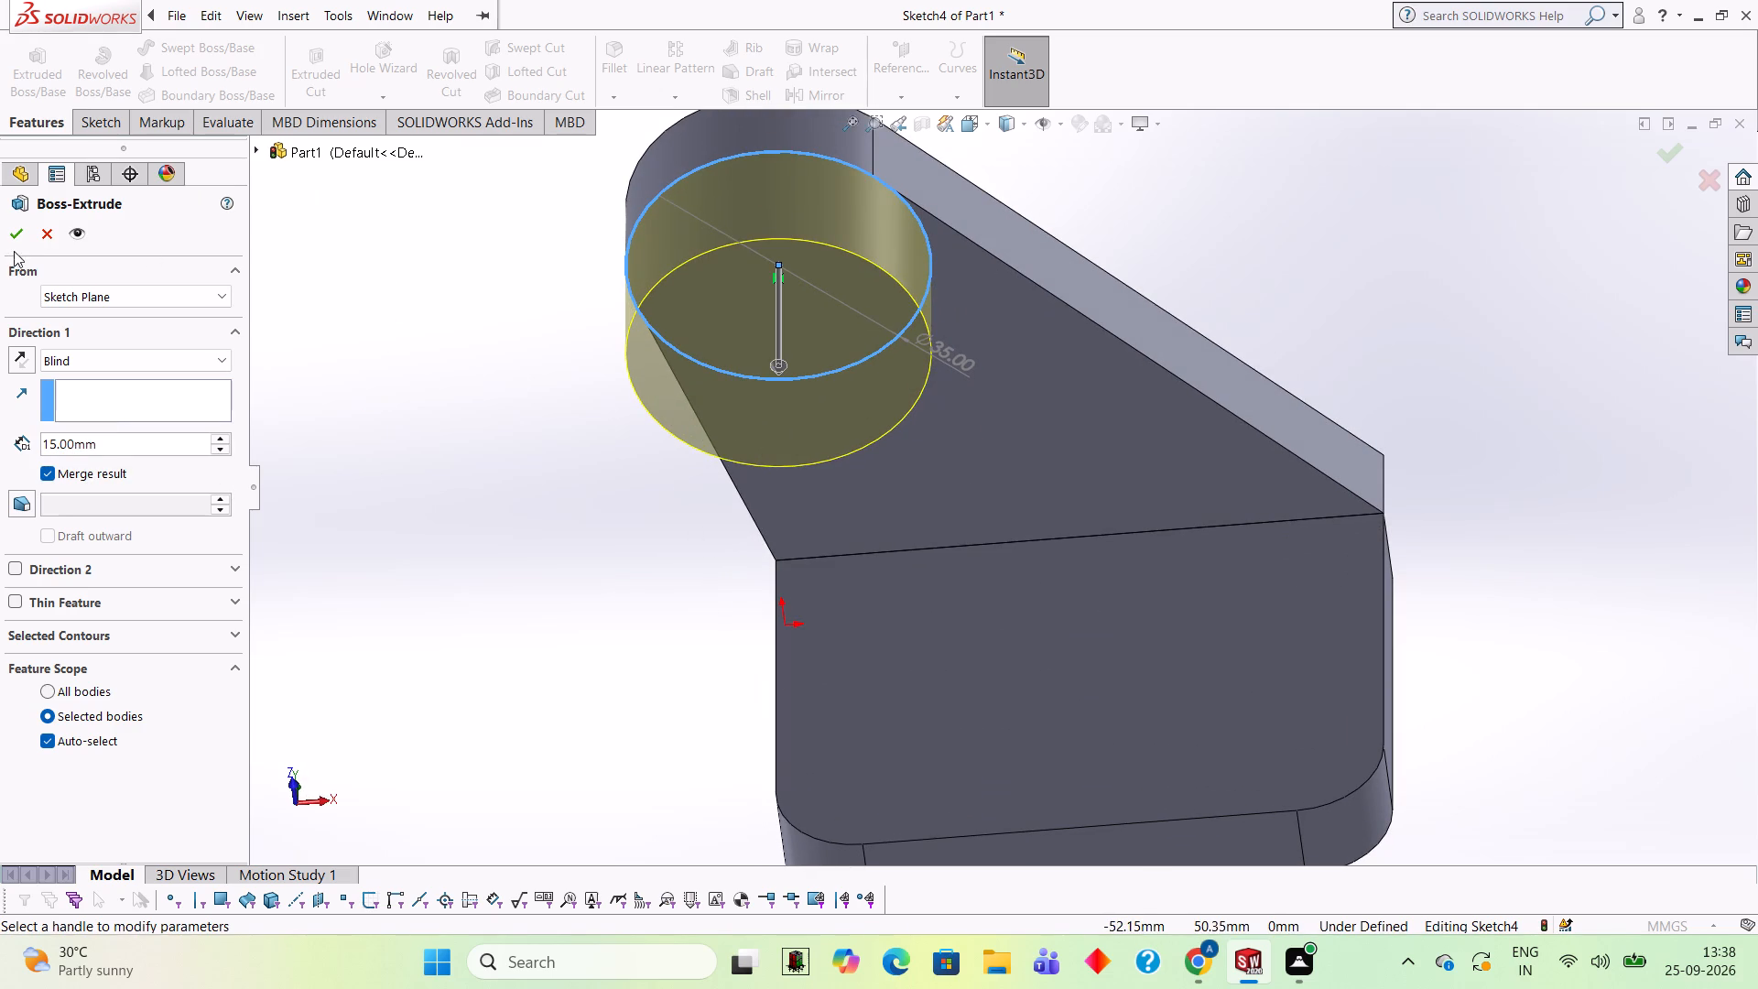
left_click(8, 245)
left_click(328, 402)
Start a sketch on the circular boss's end face and draw a concentric 20 mm diameter circle.
middle_click_drag(368, 435, 367, 435)
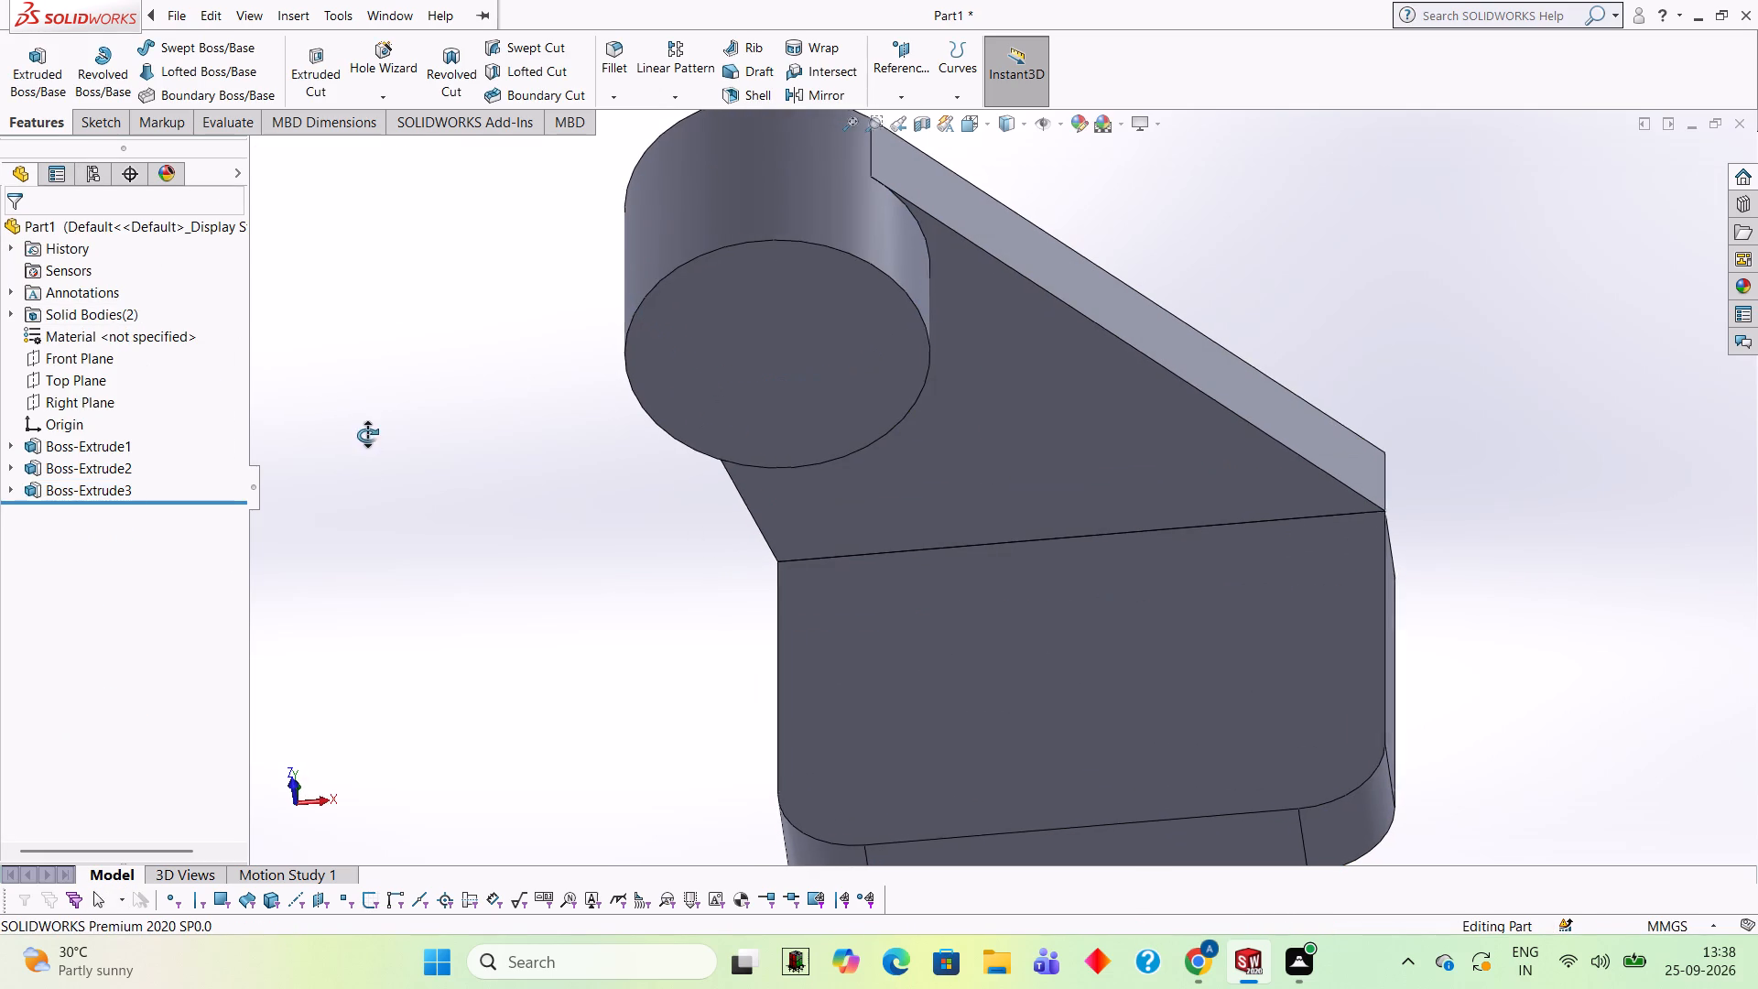
middle_click_drag(367, 435, 384, 310)
scroll(387, 309, "up", 1)
middle_click_drag(387, 309, 376, 291)
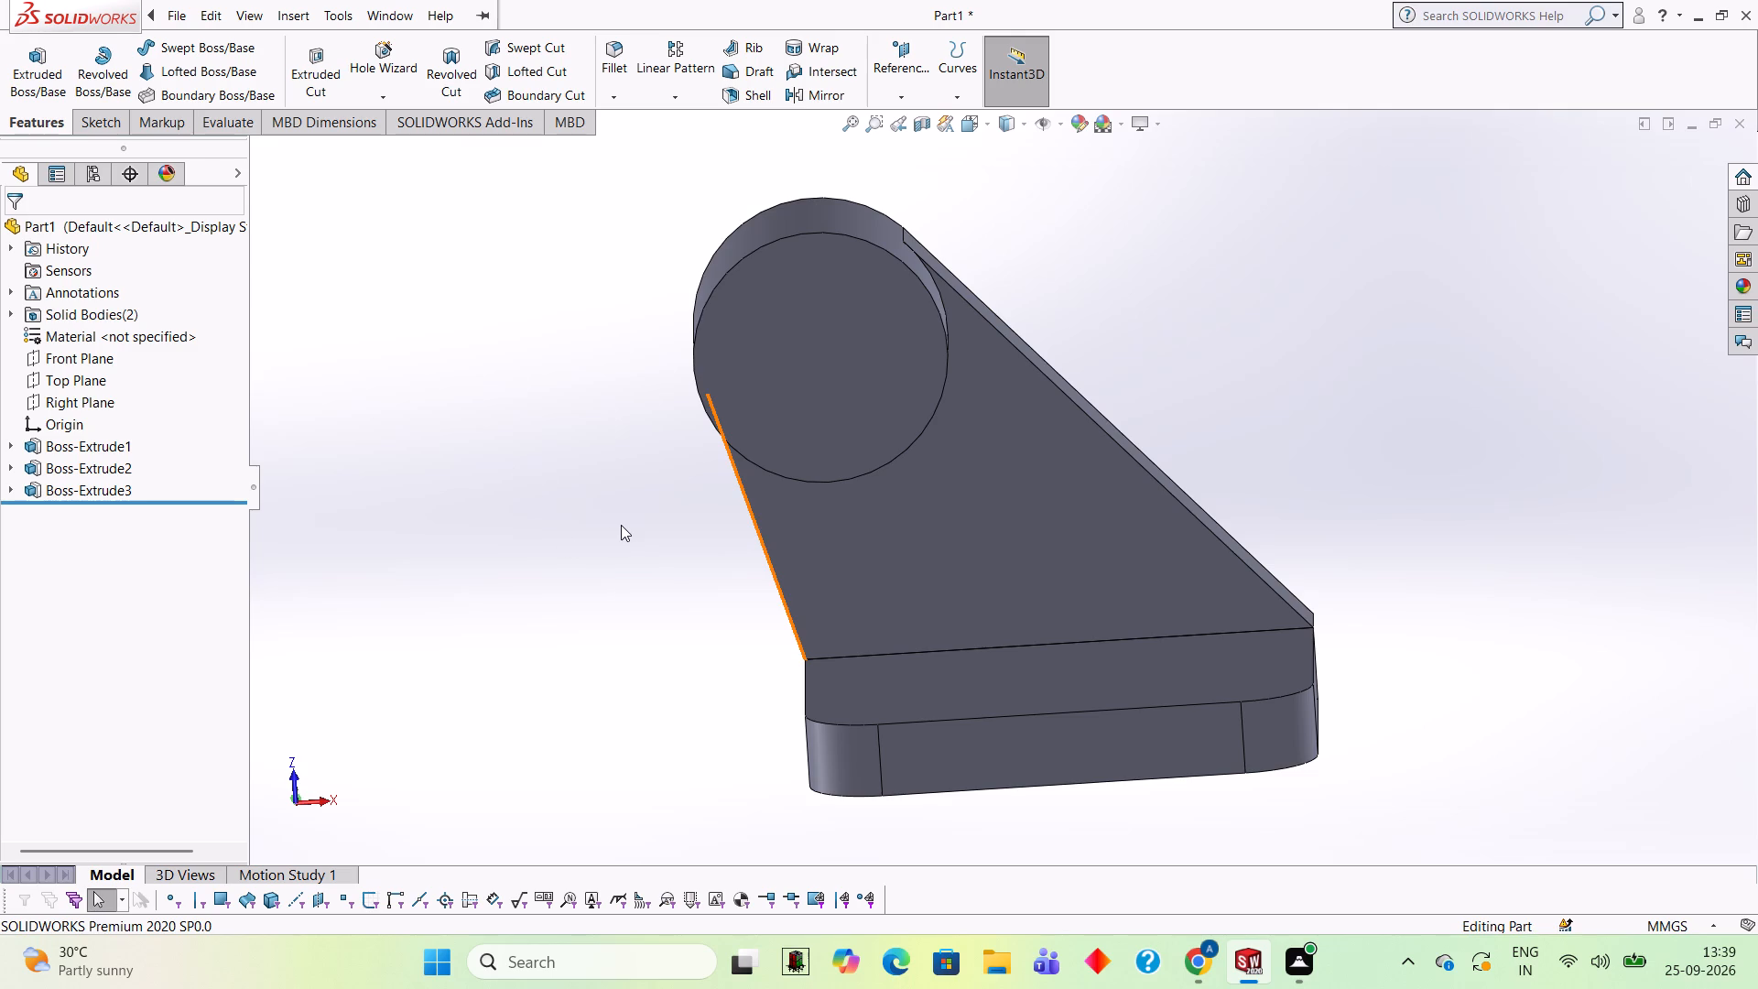
left_click(808, 378)
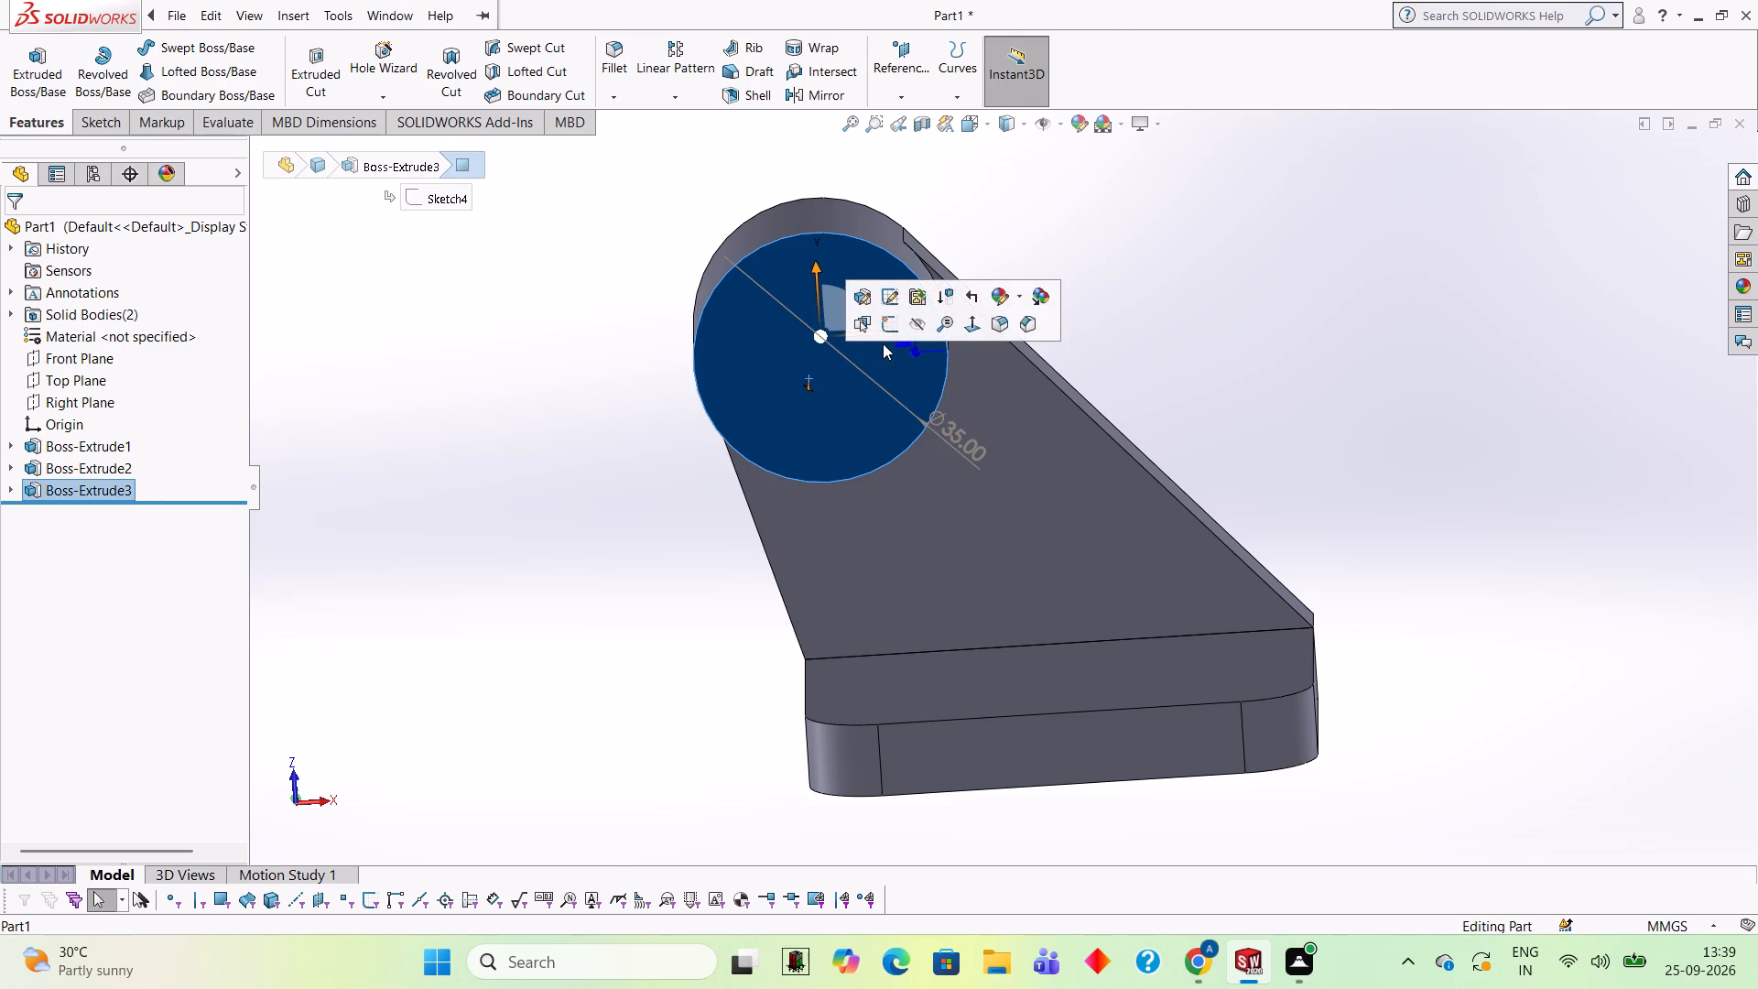
left_click(889, 329)
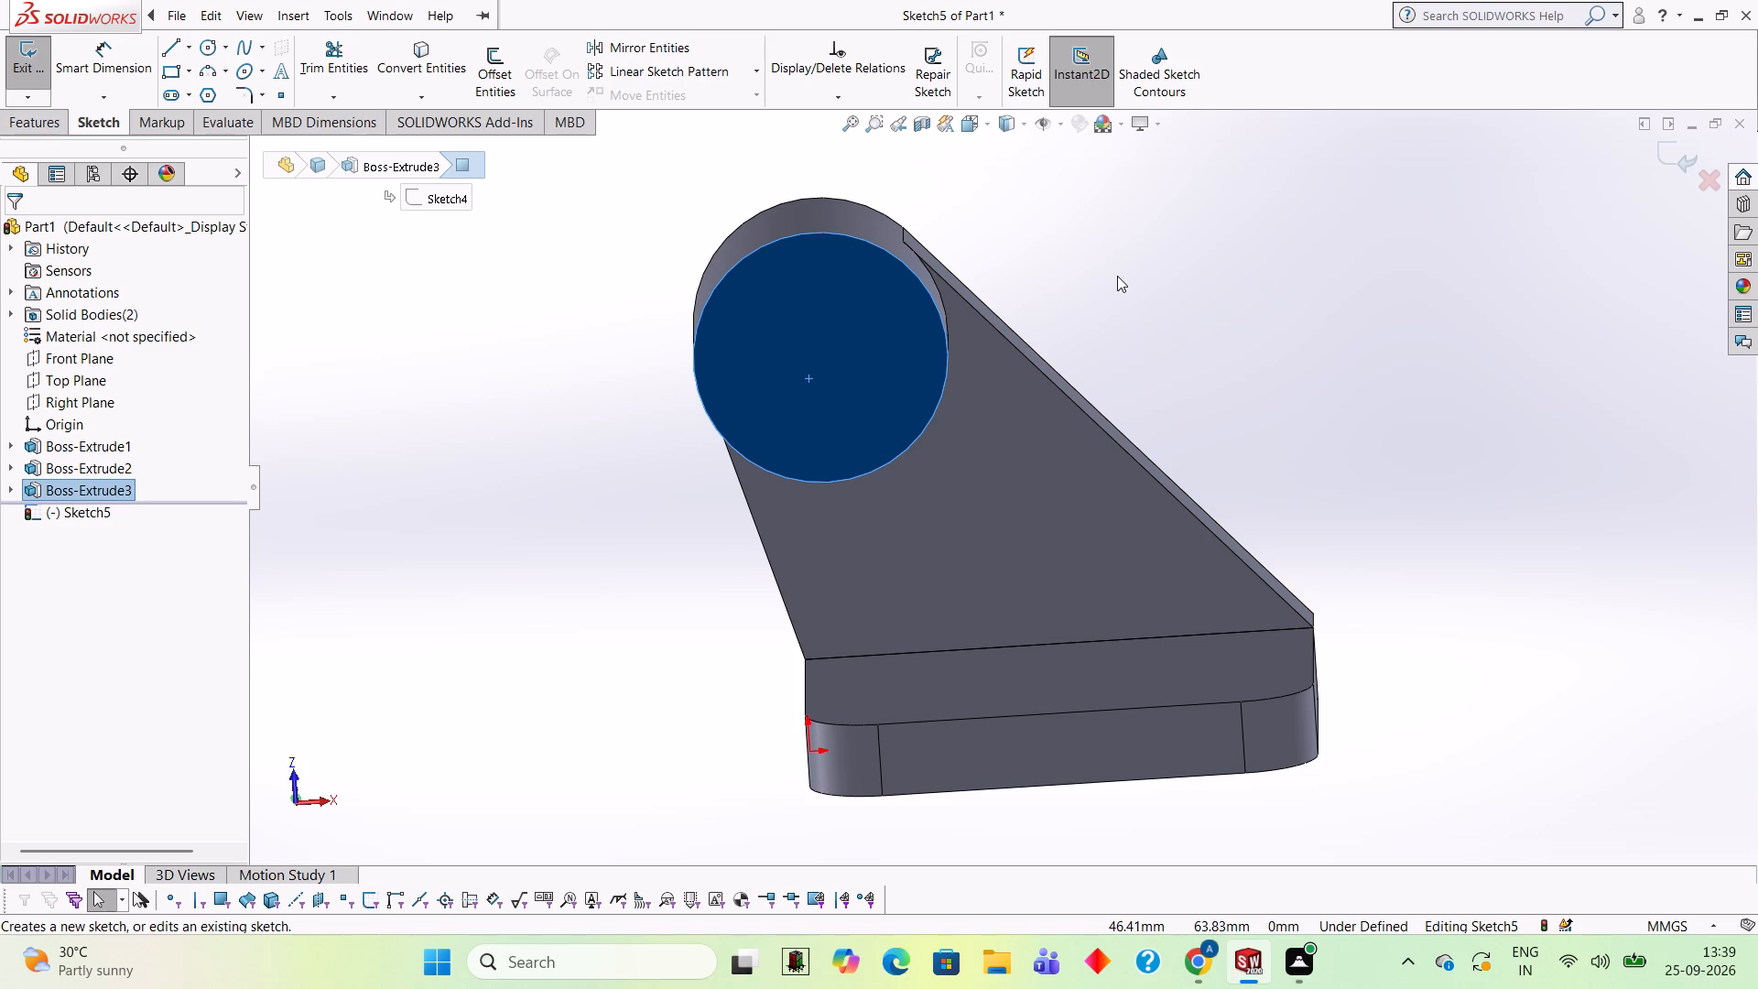
key("ctrl+8")
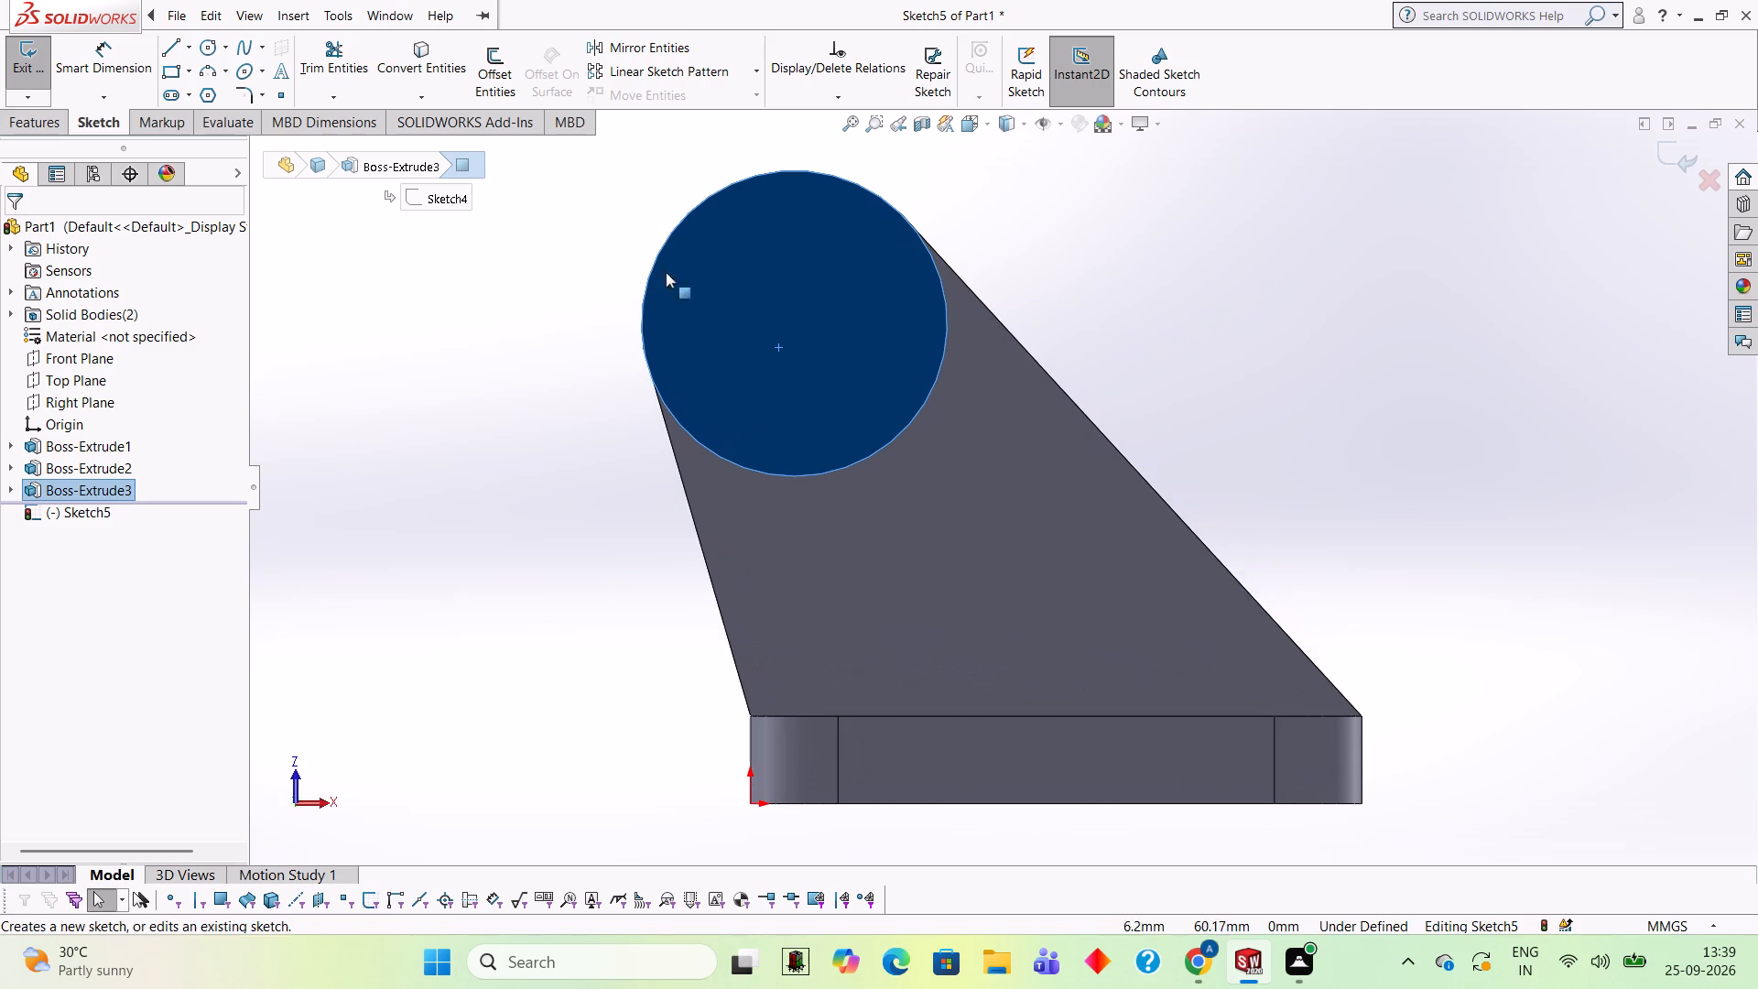
left_click(210, 49)
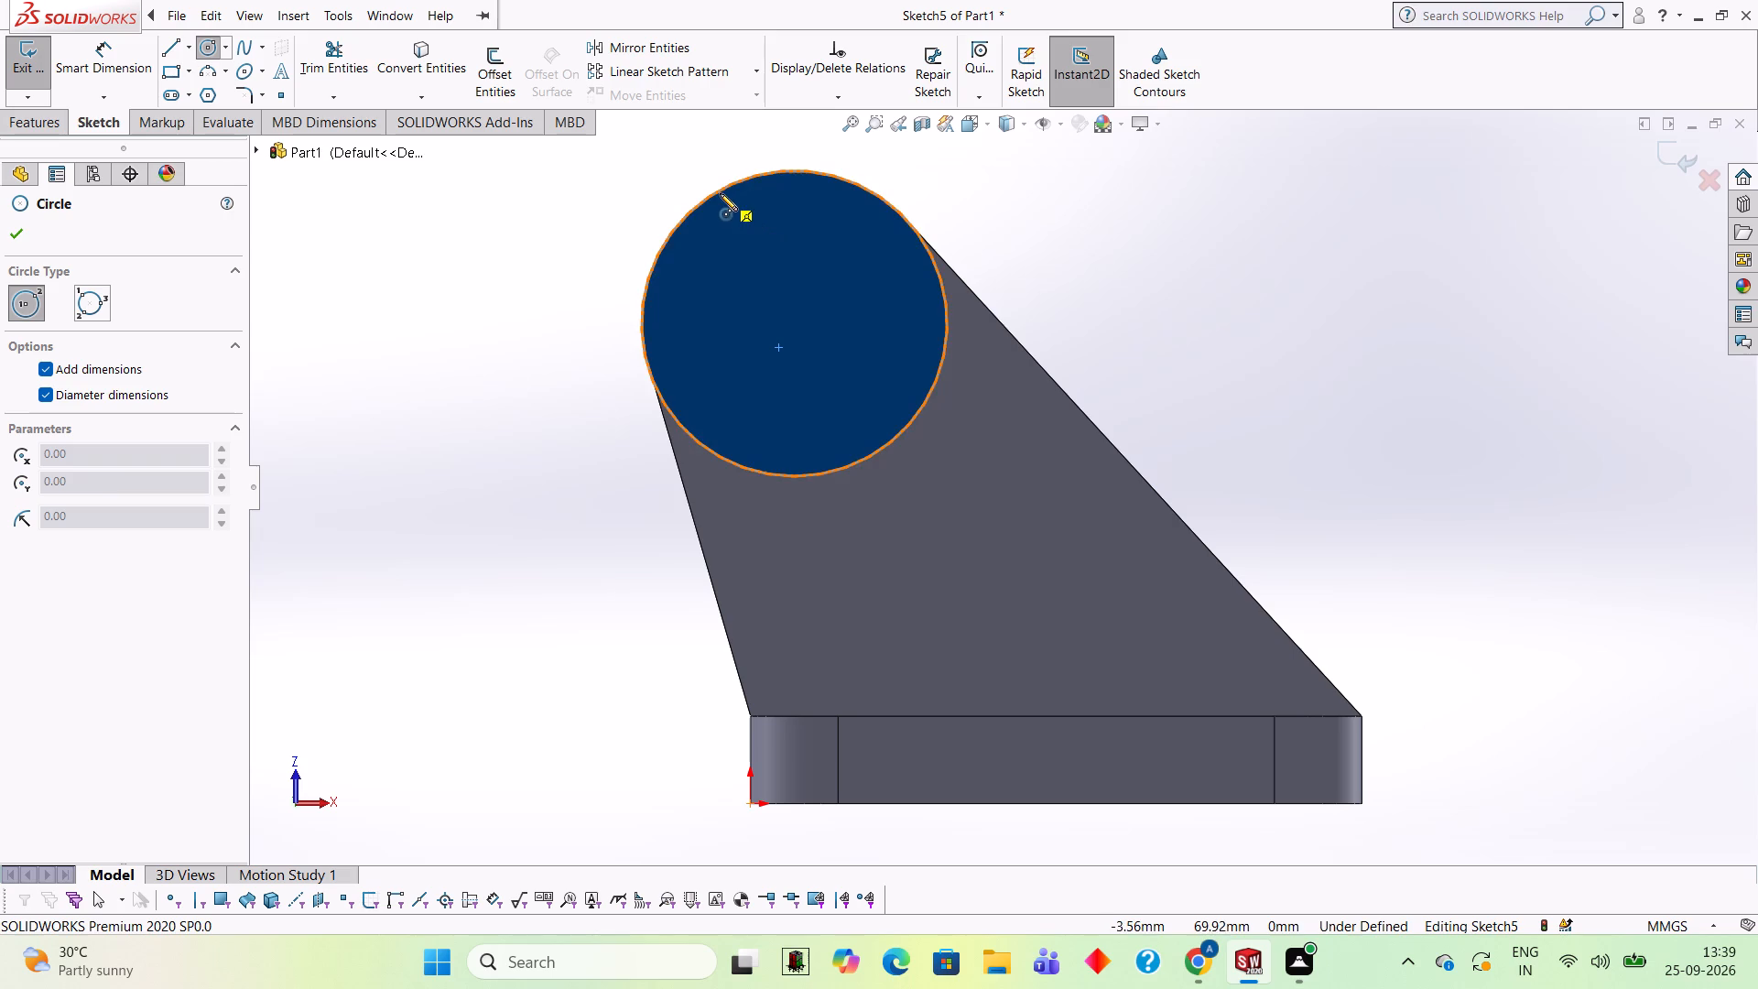
left_click(795, 326)
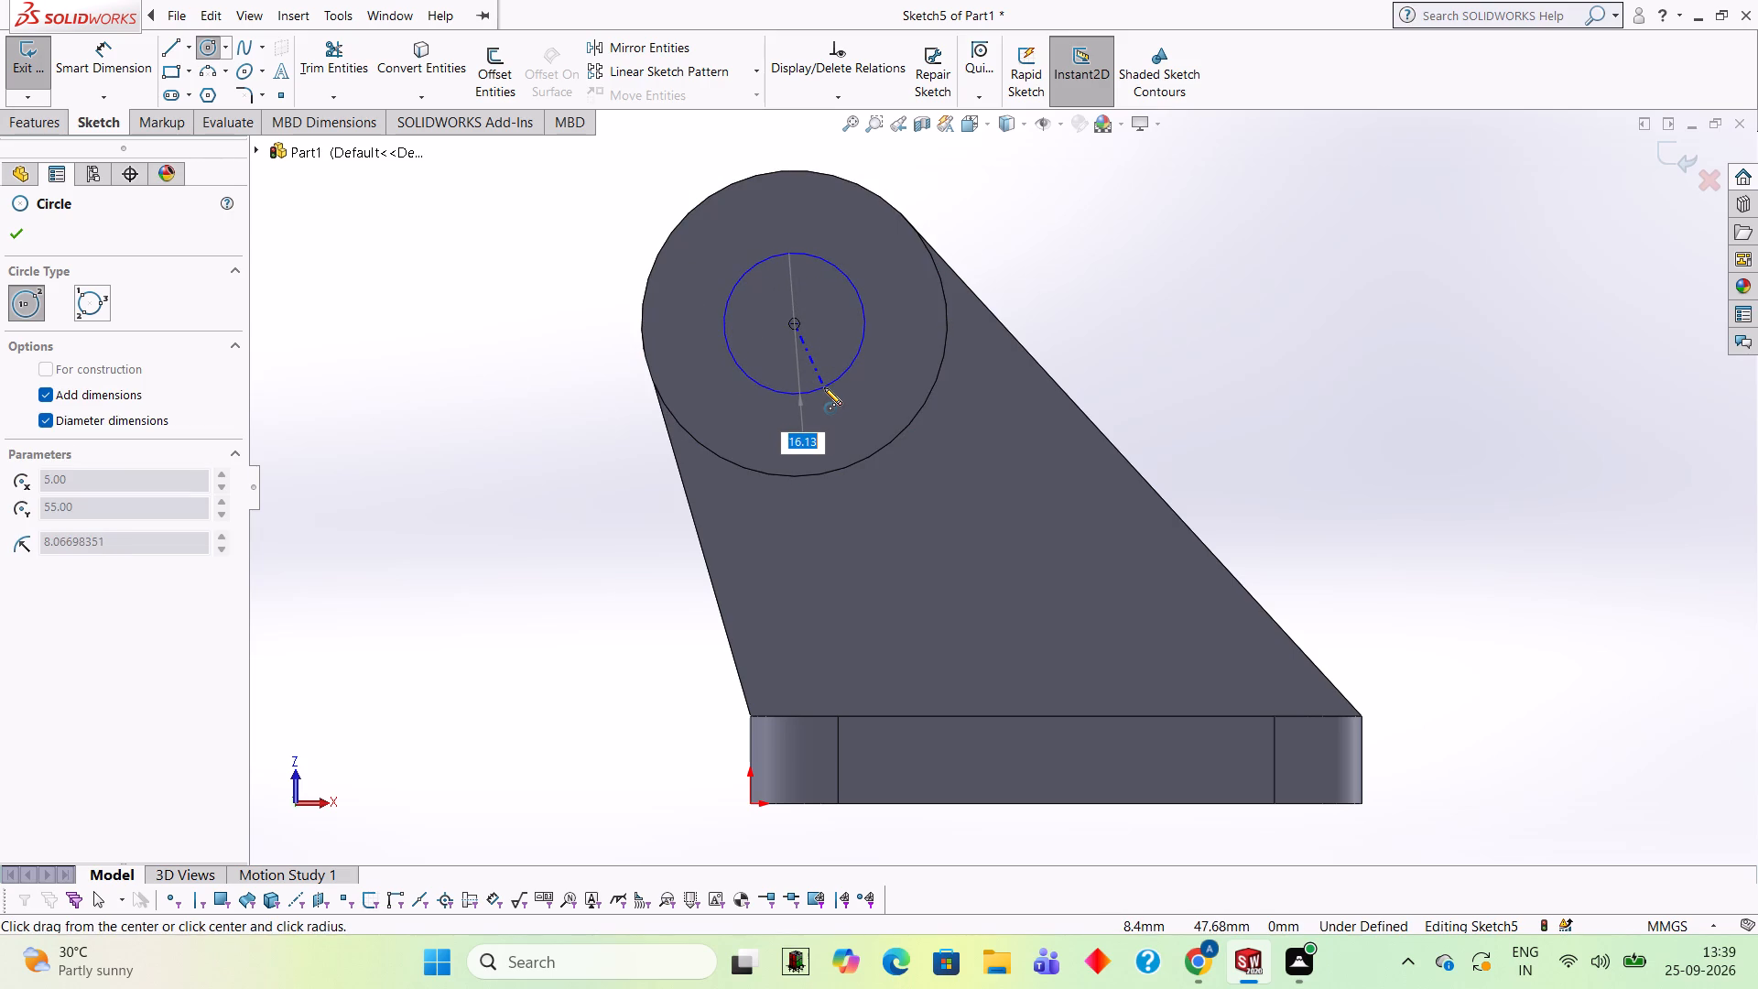
type("20")
key("Return")
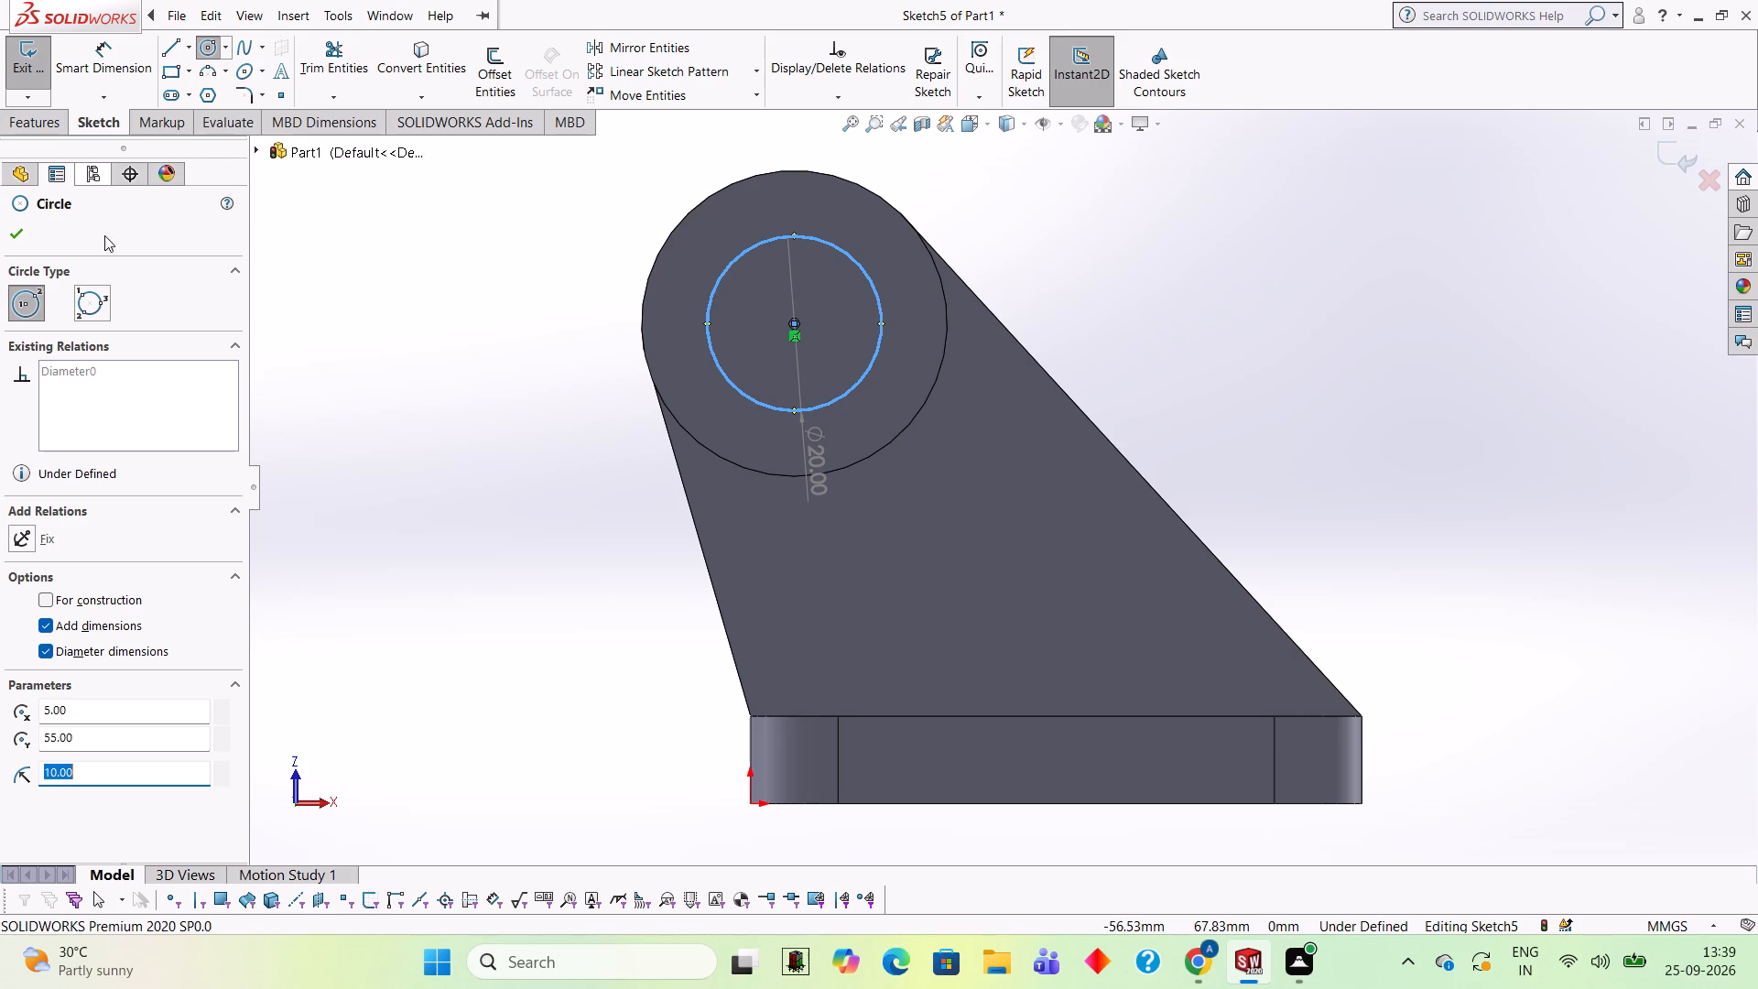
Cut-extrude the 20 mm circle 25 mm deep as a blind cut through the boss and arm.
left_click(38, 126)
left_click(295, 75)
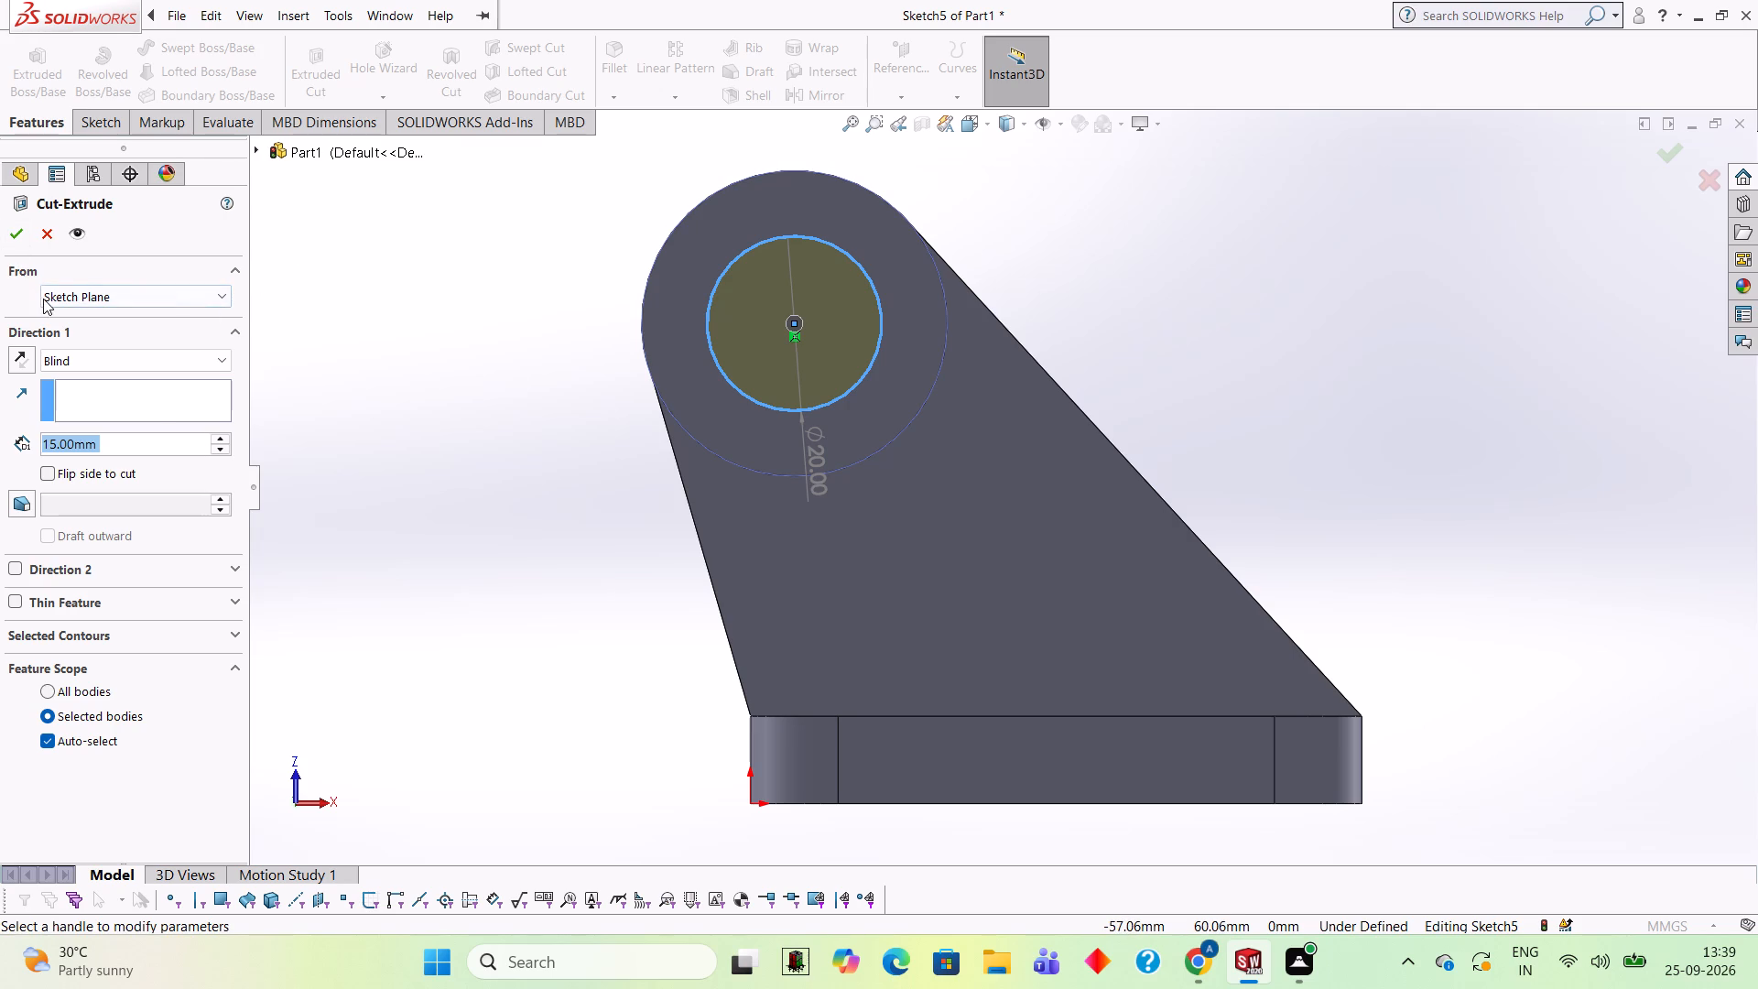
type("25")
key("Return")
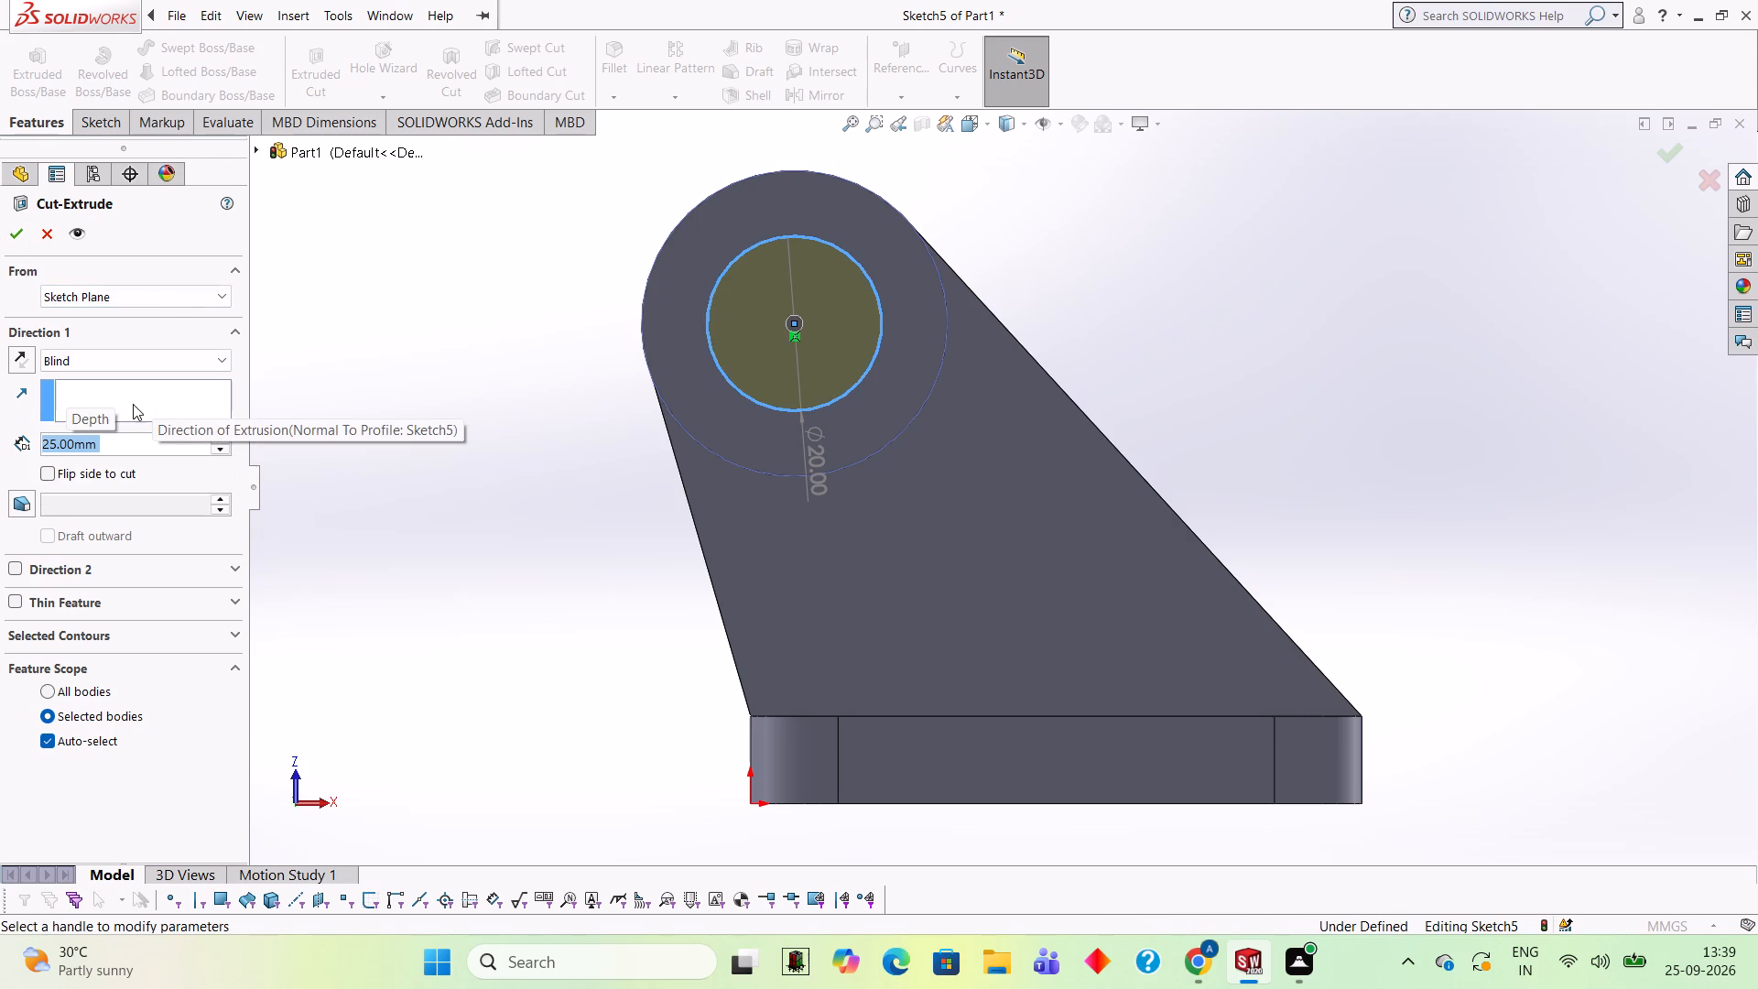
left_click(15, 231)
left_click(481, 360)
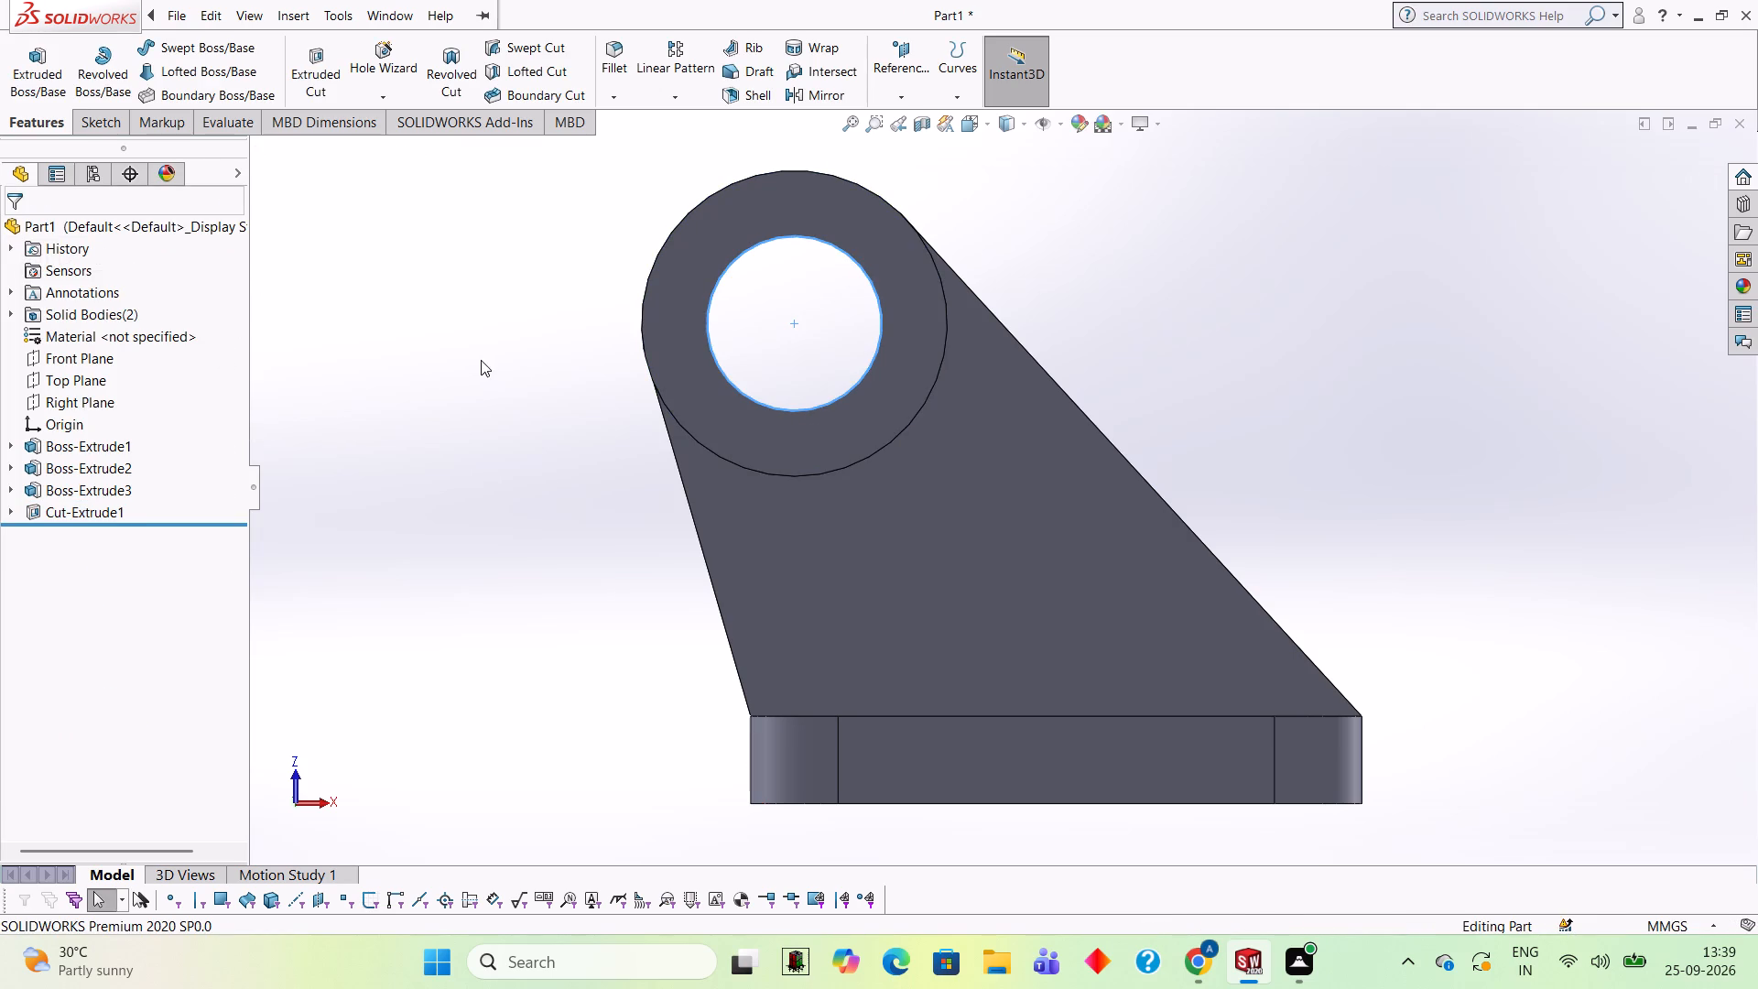
Examine the bracket from several sides, checking how the arm and boss meet the base plate.
middle_click_drag(450, 340, 450, 512)
scroll(417, 440, "up", 2)
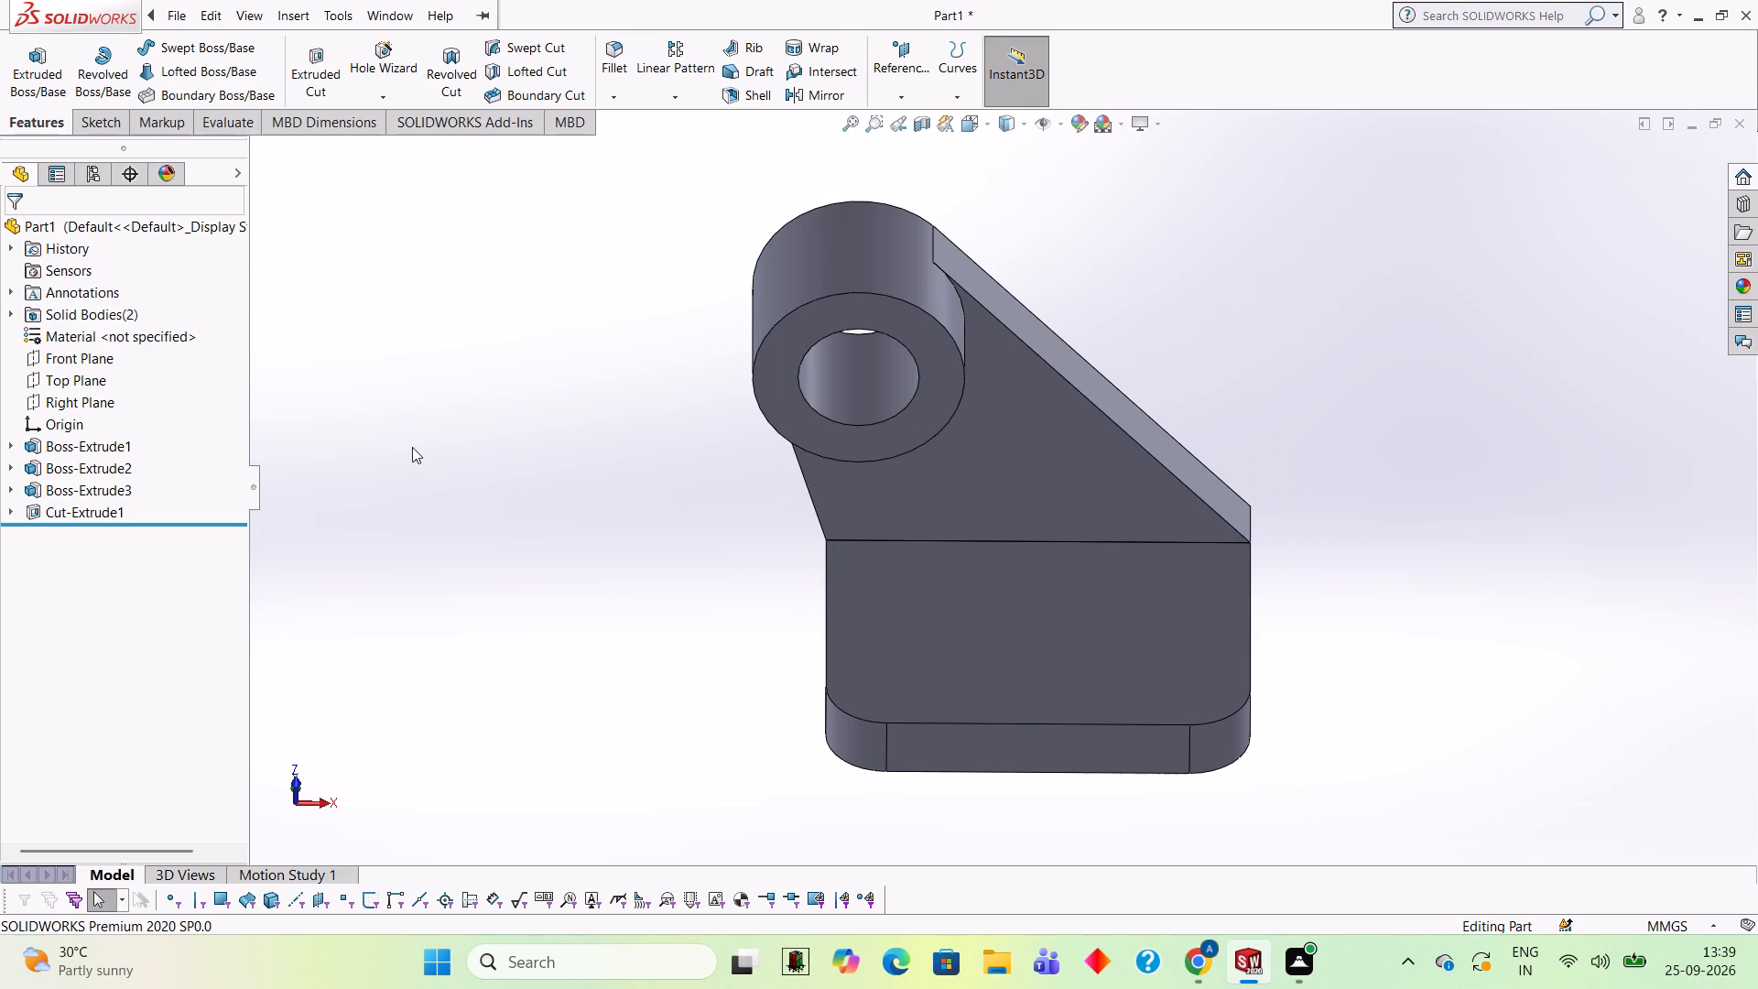
middle_click_drag(620, 590, 615, 584)
middle_click_drag(615, 584, 628, 416)
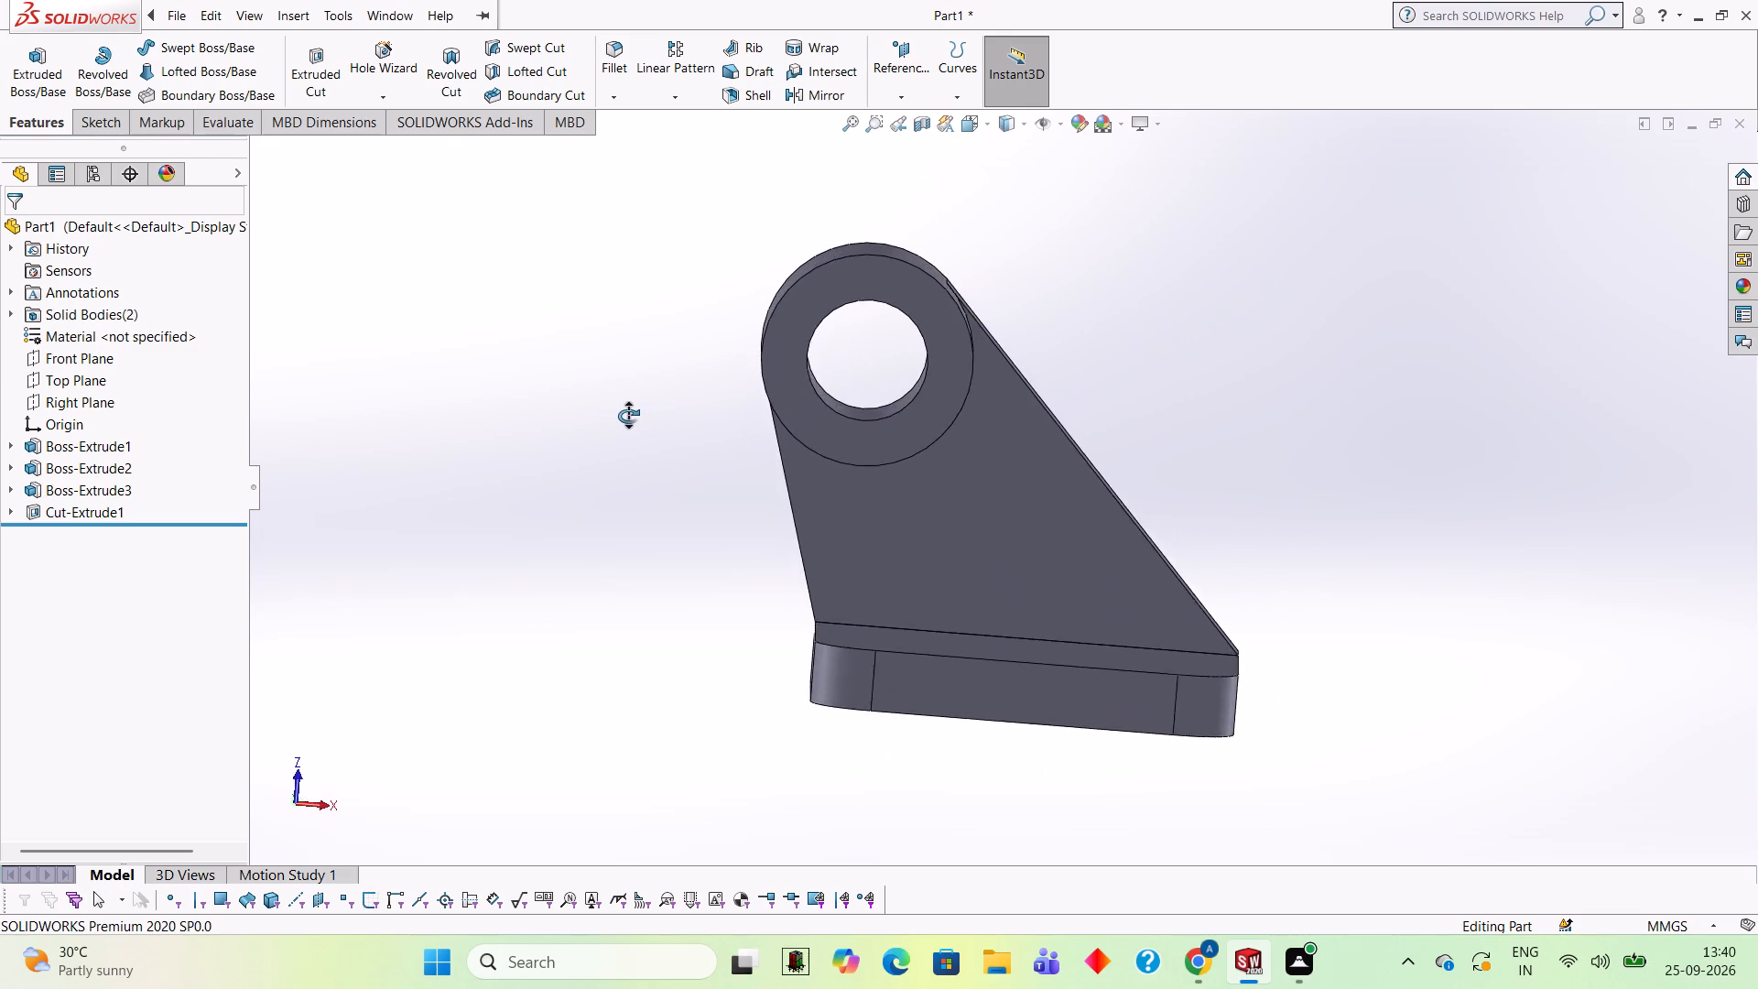
middle_click_drag(628, 416, 621, 385)
middle_click_drag(610, 375, 618, 610)
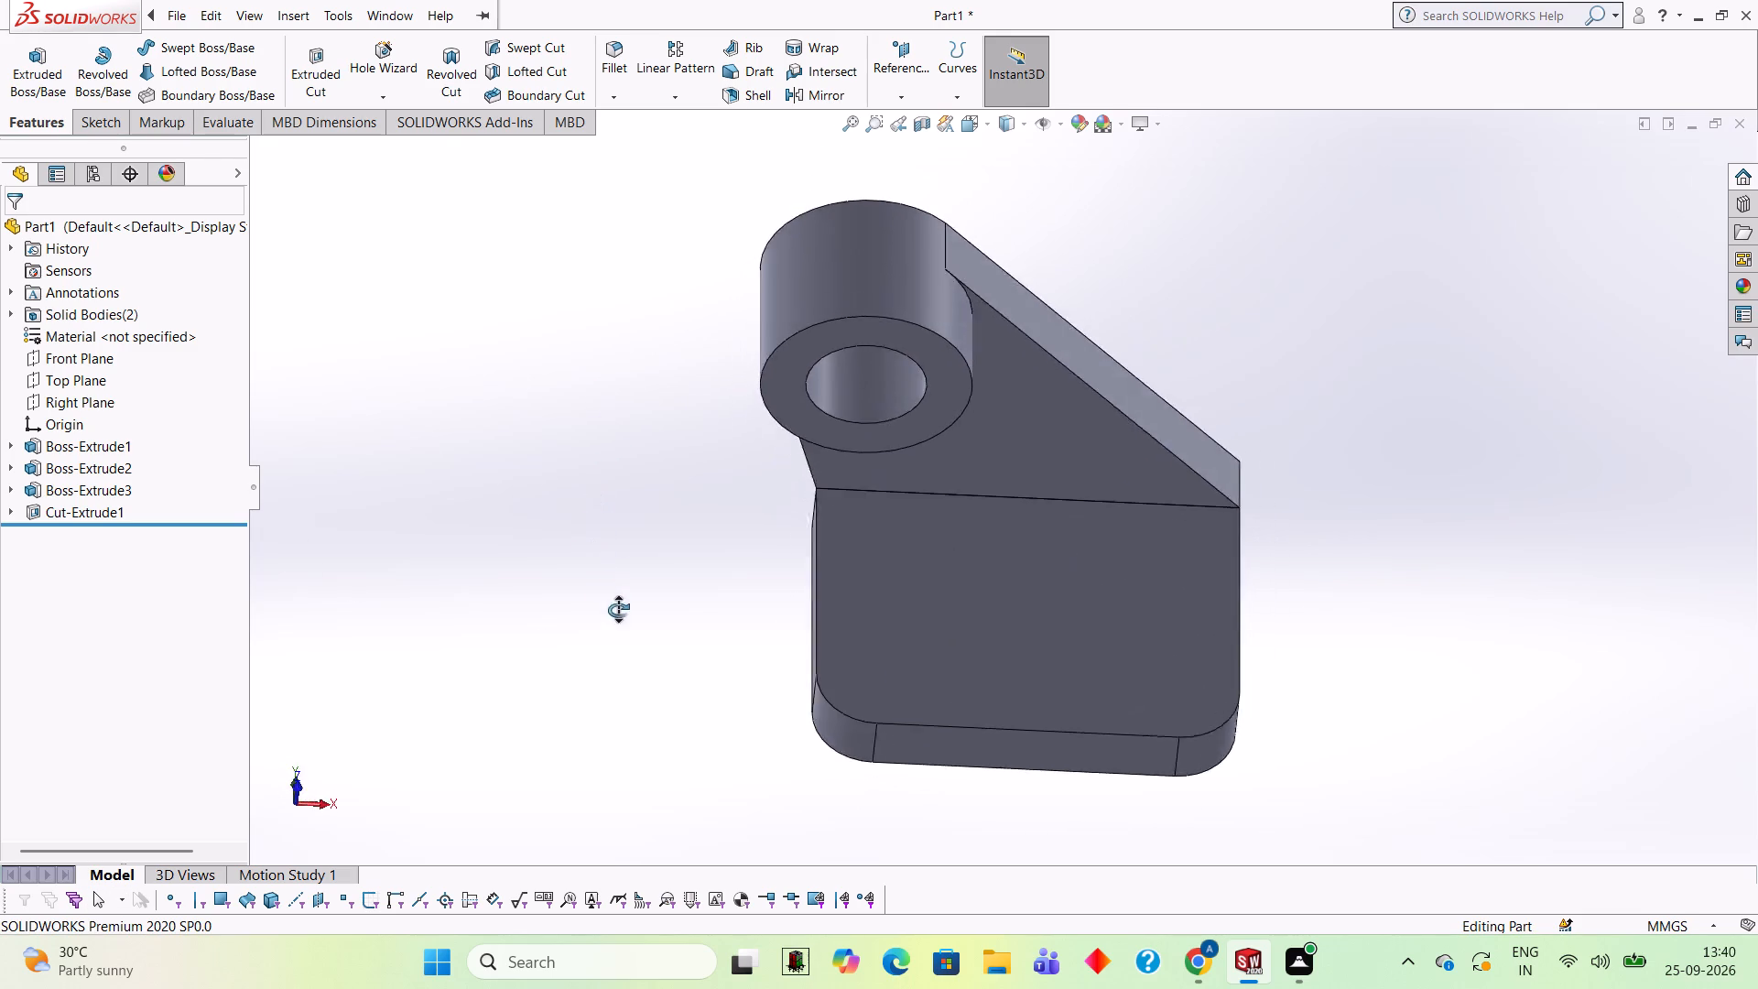
middle_click_drag(618, 610, 624, 668)
middle_click_drag(583, 493, 728, 594)
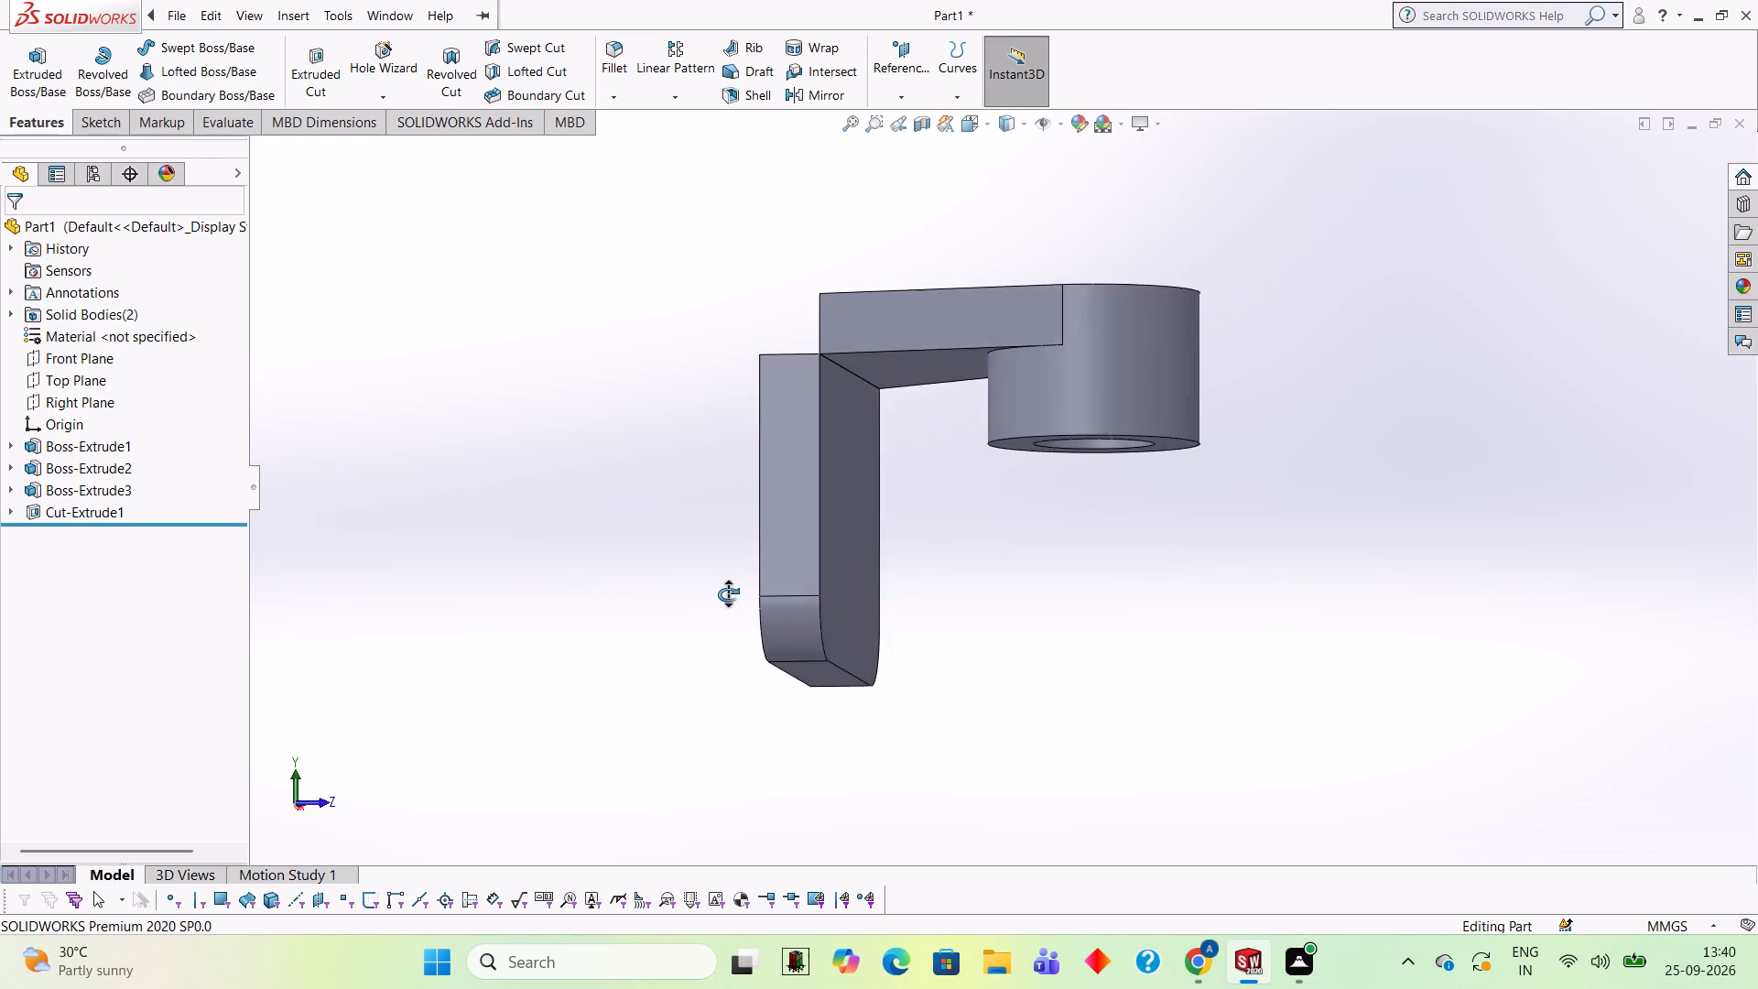
middle_click_drag(728, 594, 742, 633)
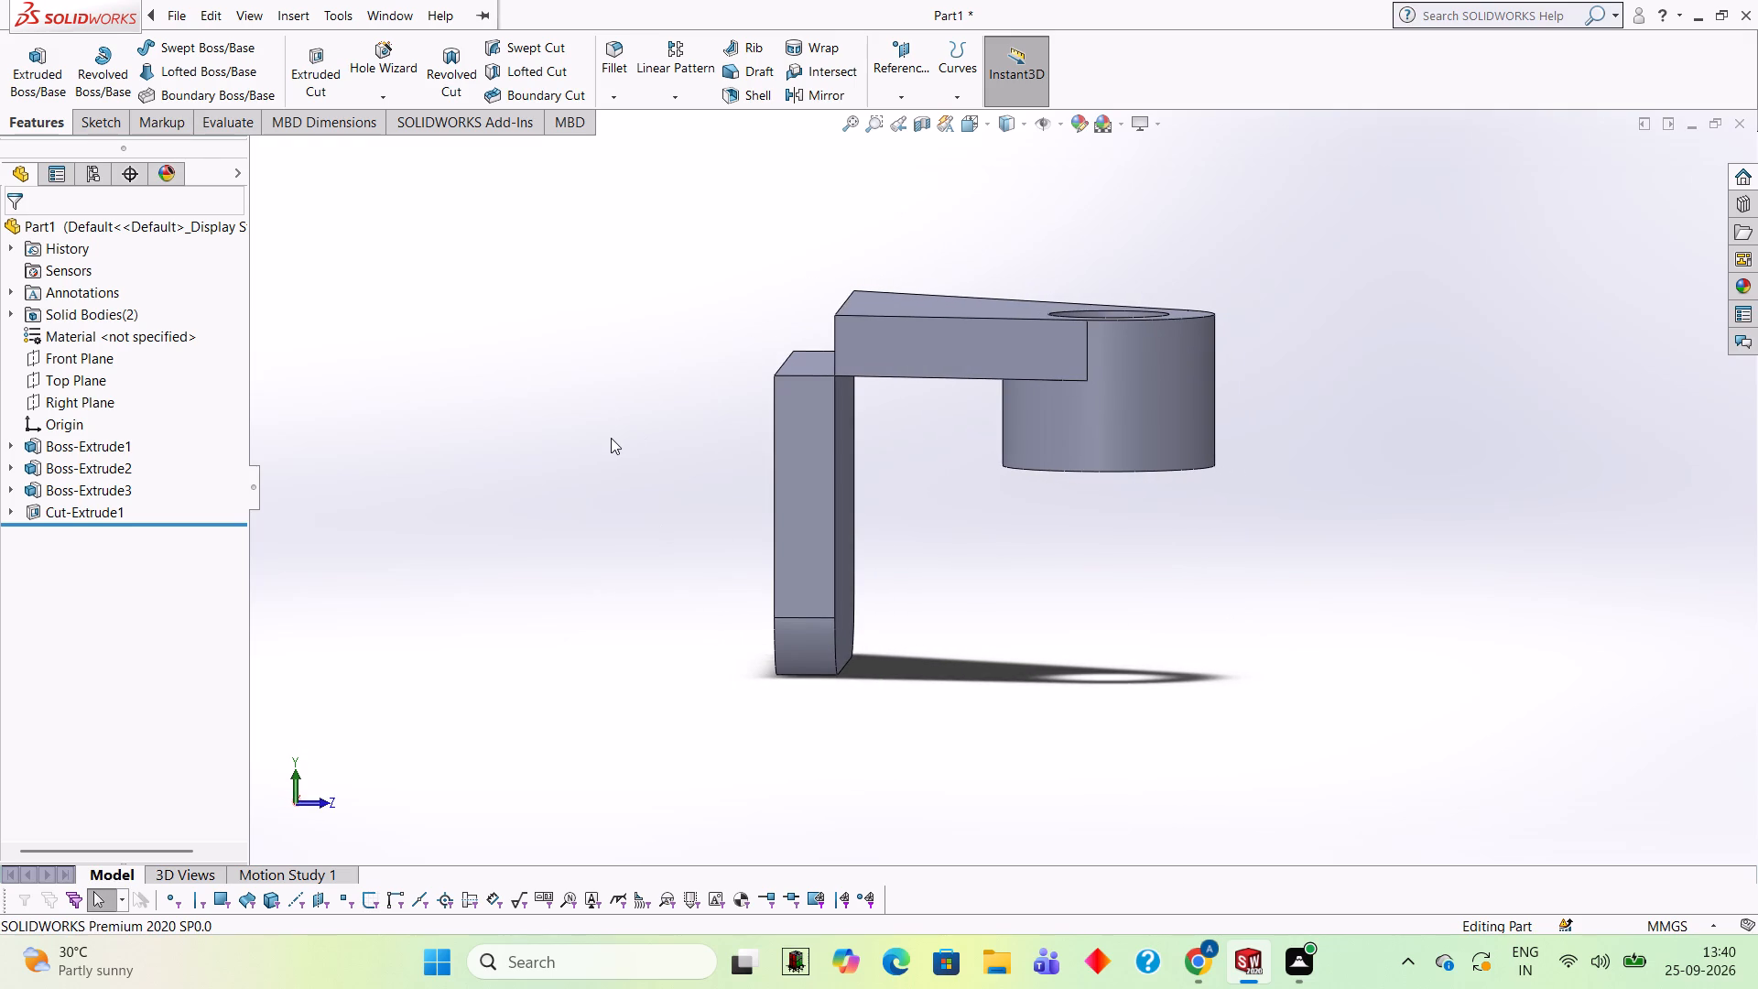
Undo the hole cut, the boss and the arm extrusion, going back to the open arm sketch.
key("ctrl+z")
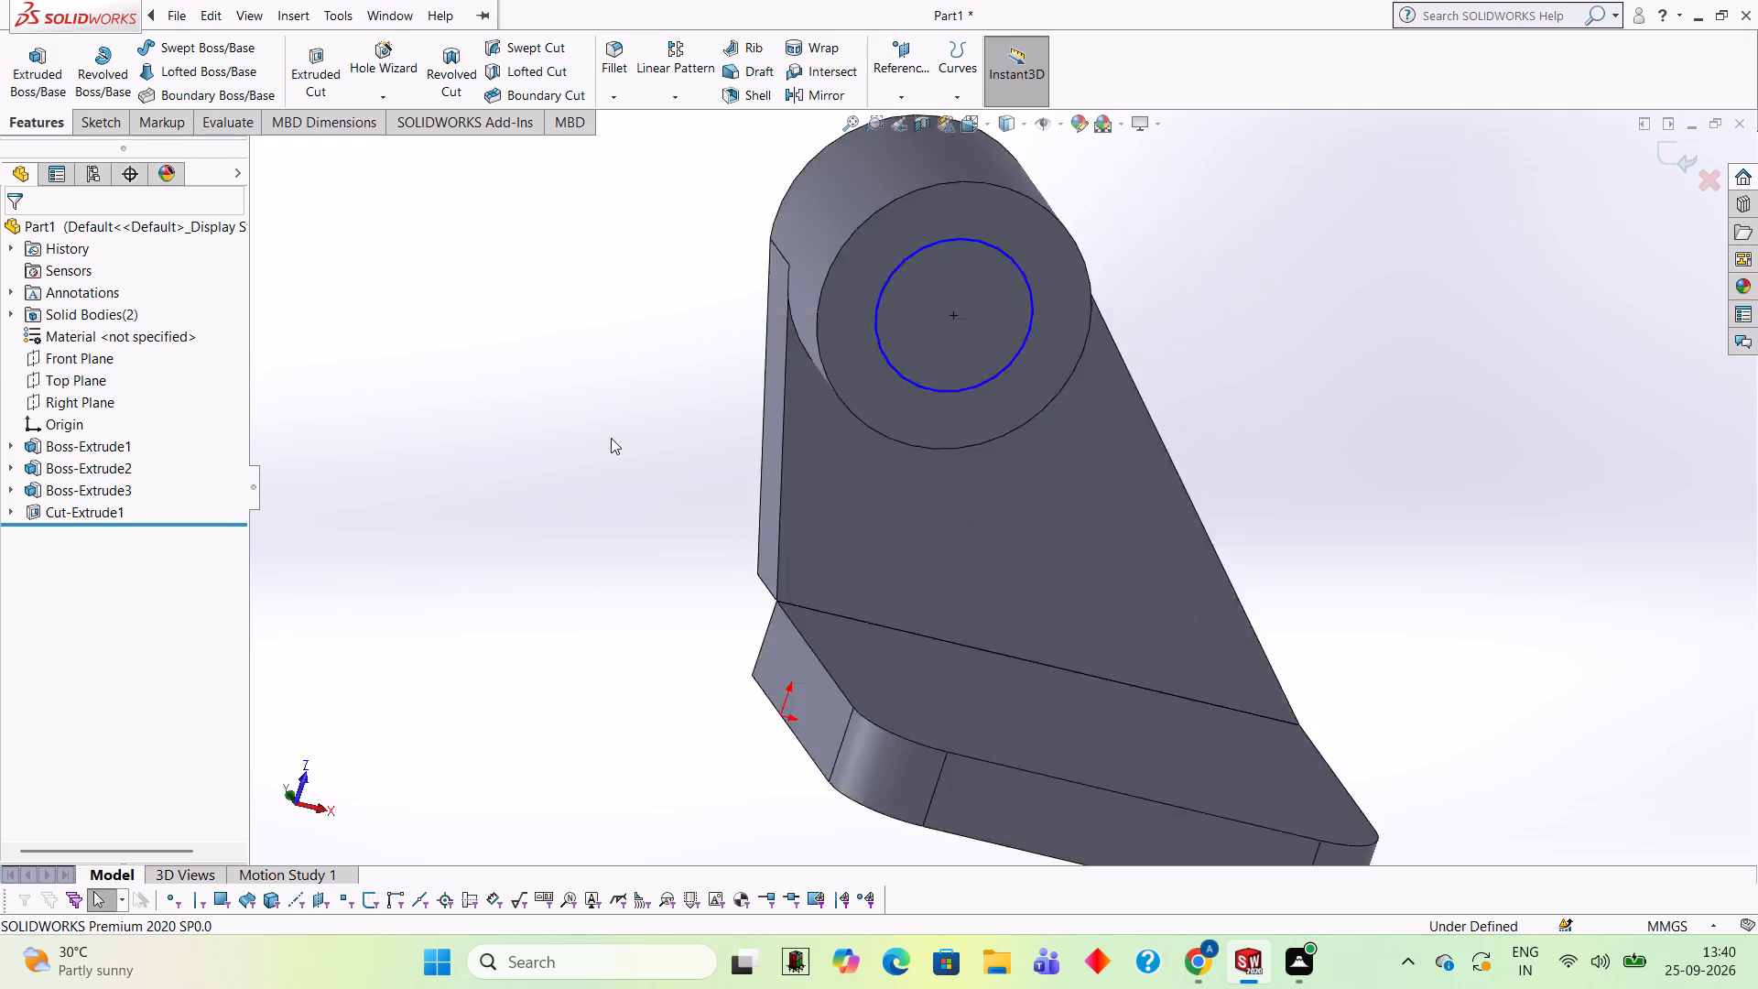
key("ctrl+z")
key("ctrl+z")
key("ctrl+z")
key("ctrl+z")
key("ctrl+z")
key("ctrl+z")
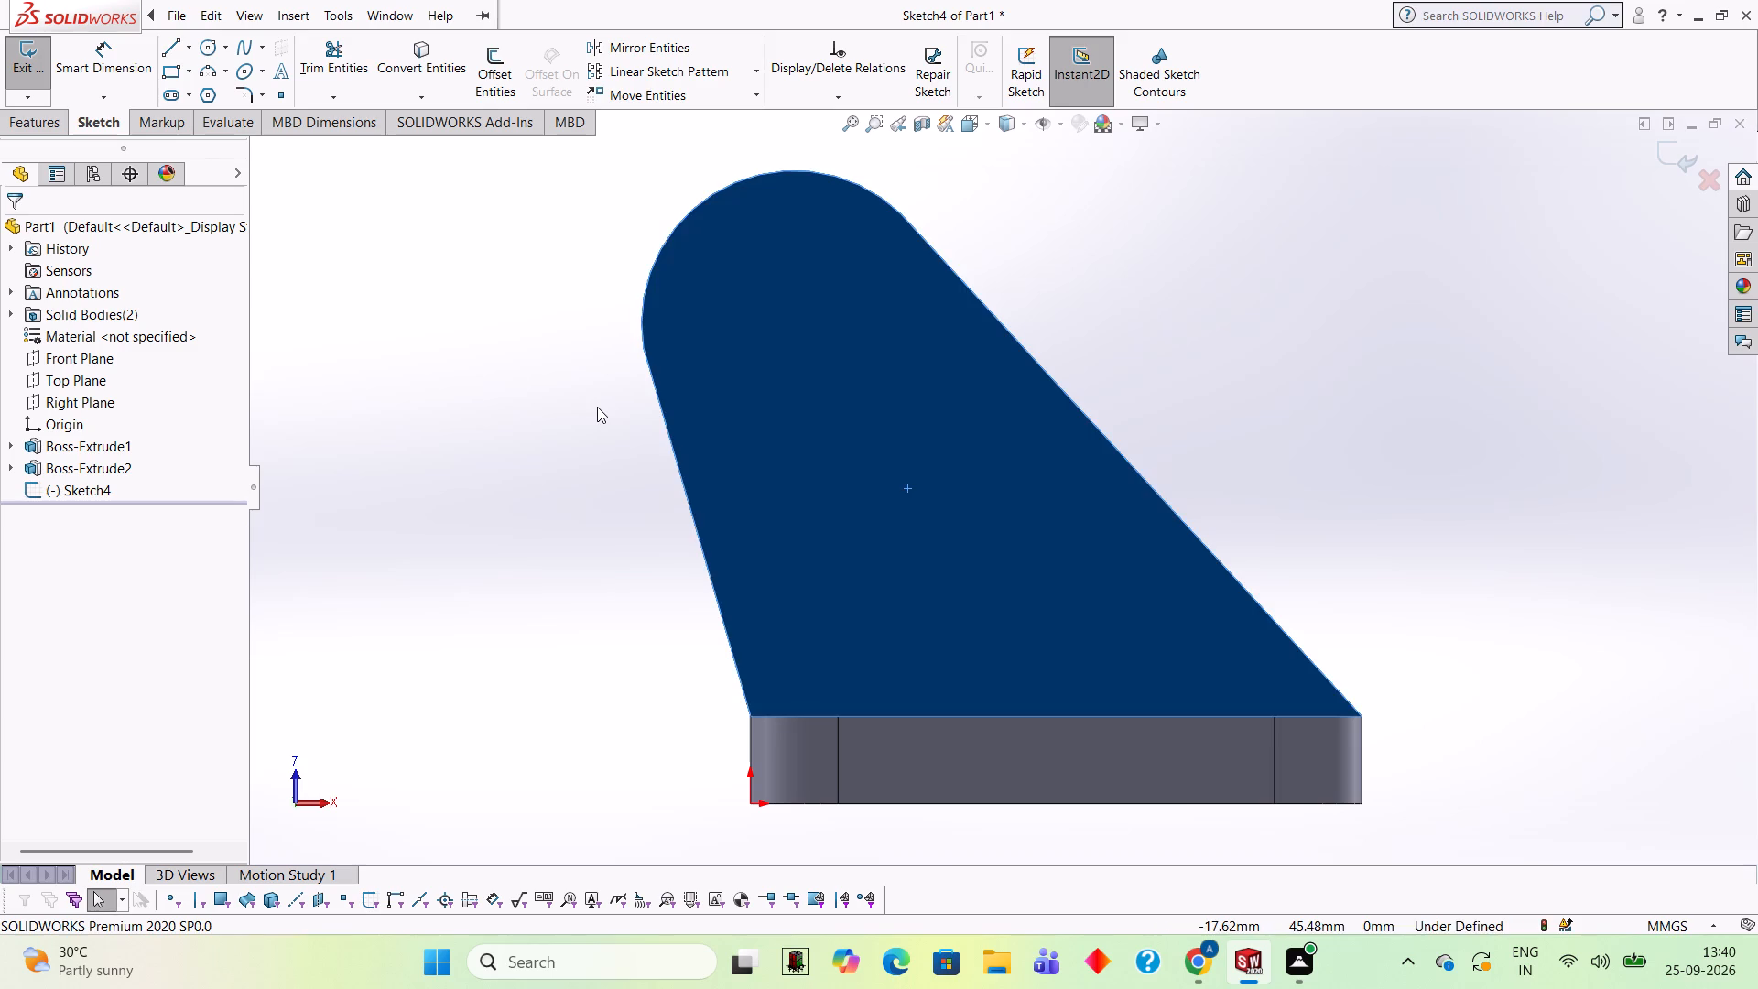
key("ctrl+z")
key("ctrl+z")
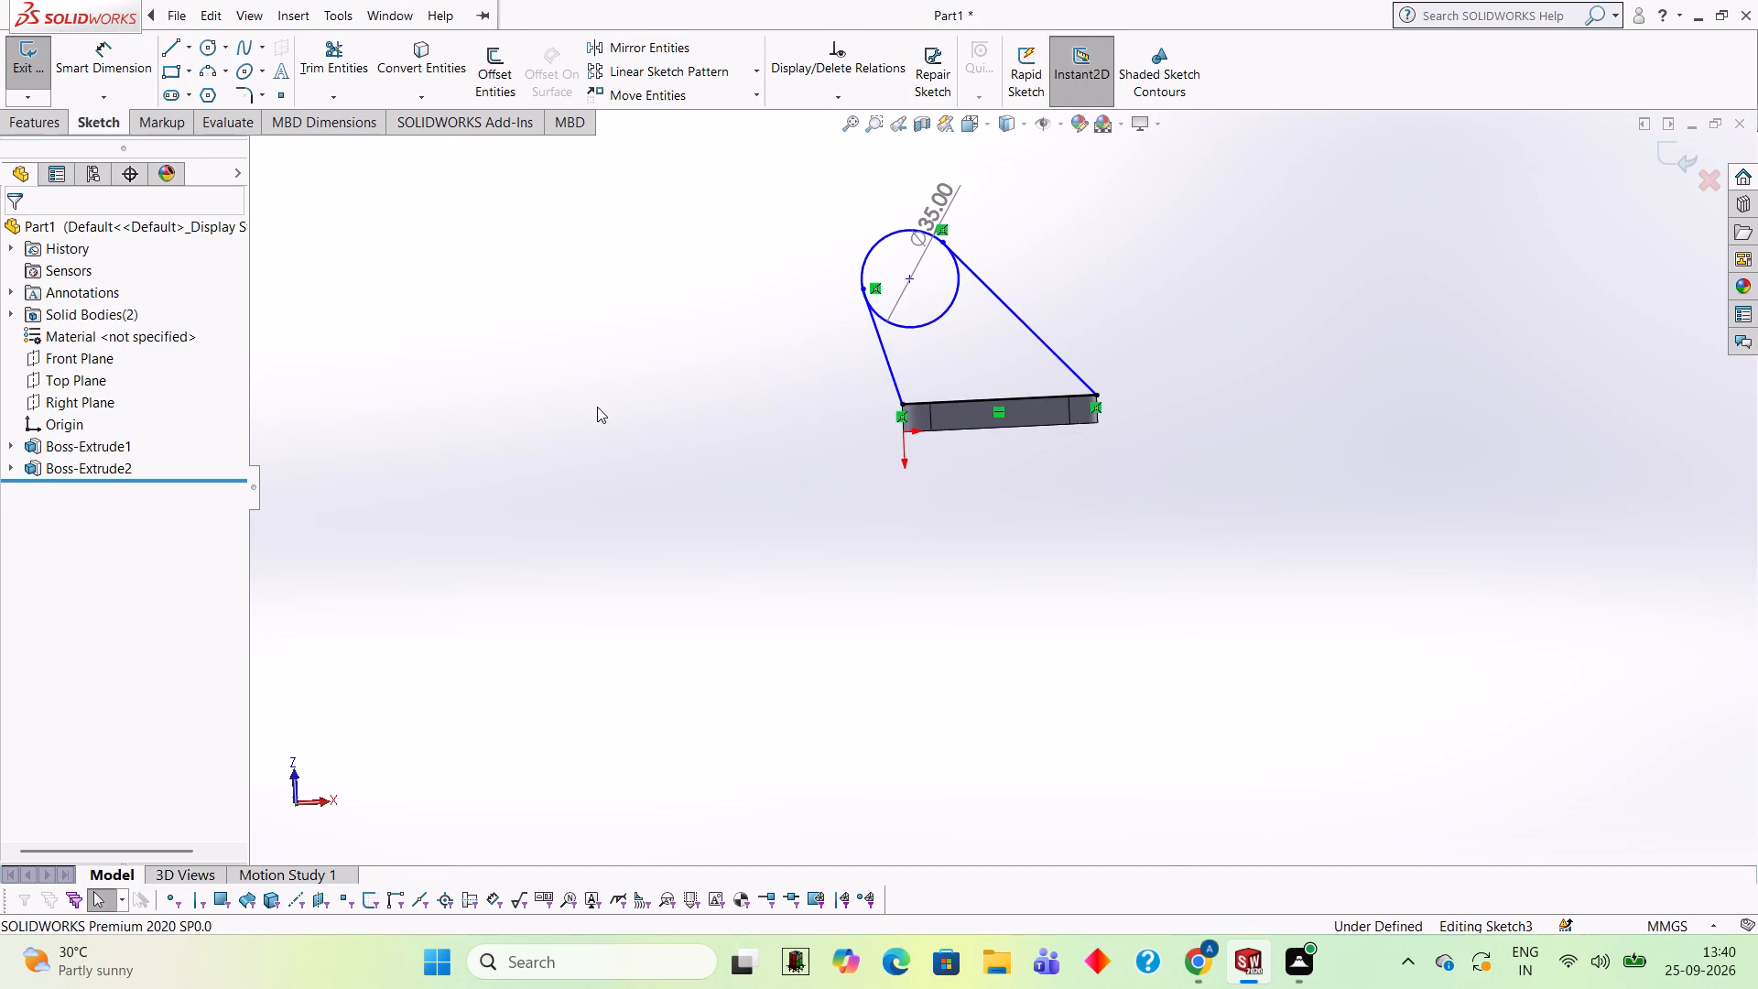
Extrude the region between the slanted lines and the circle region 10 mm in the reversed direction as a blind, merged boss.
left_click(59, 119)
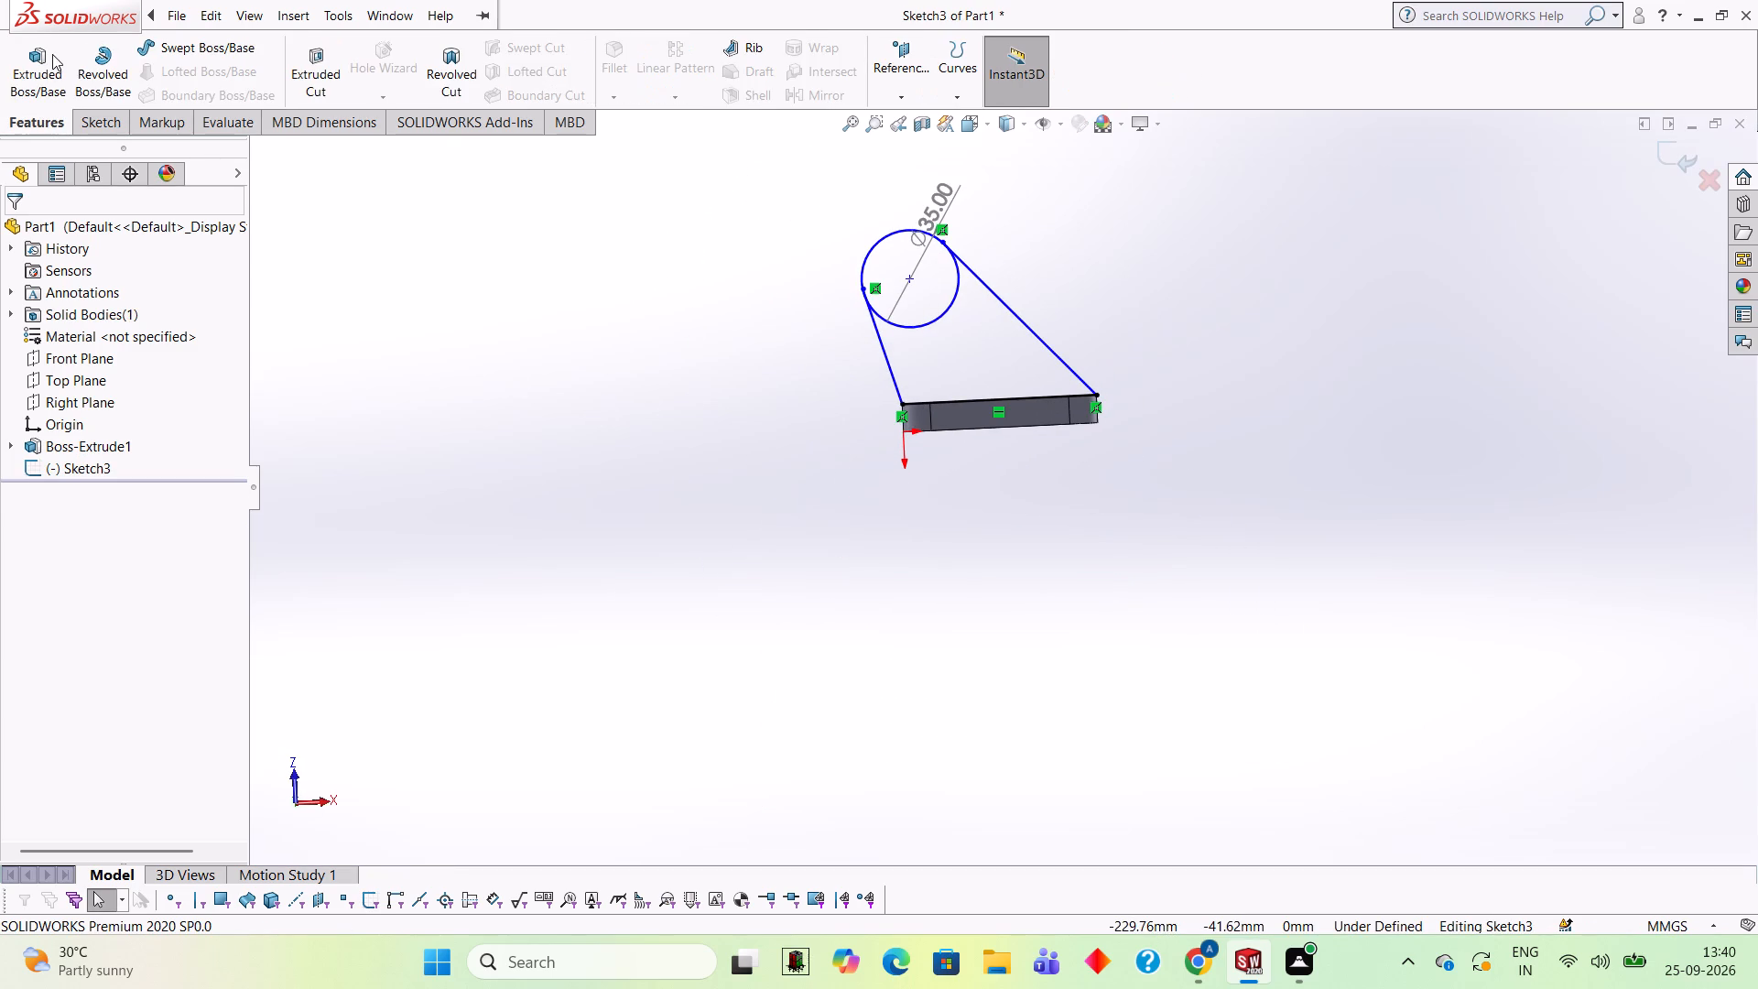
left_click(52, 54)
middle_click_drag(417, 308, 445, 703)
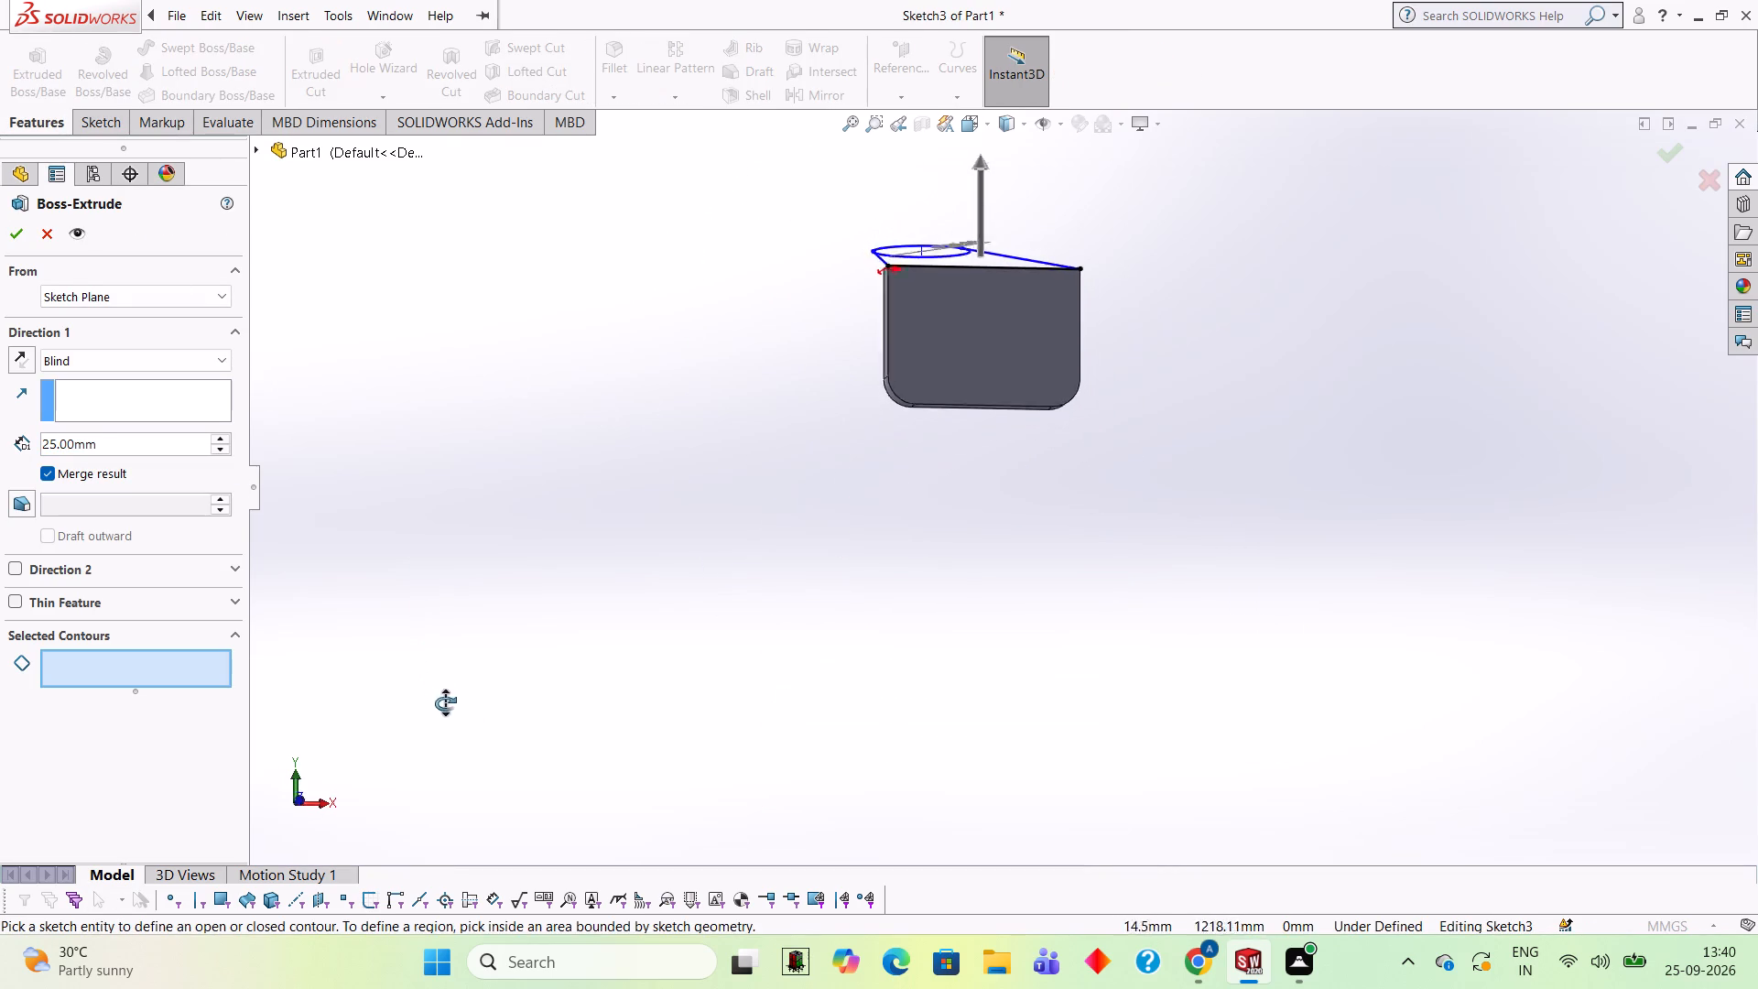
middle_click_drag(445, 703, 447, 705)
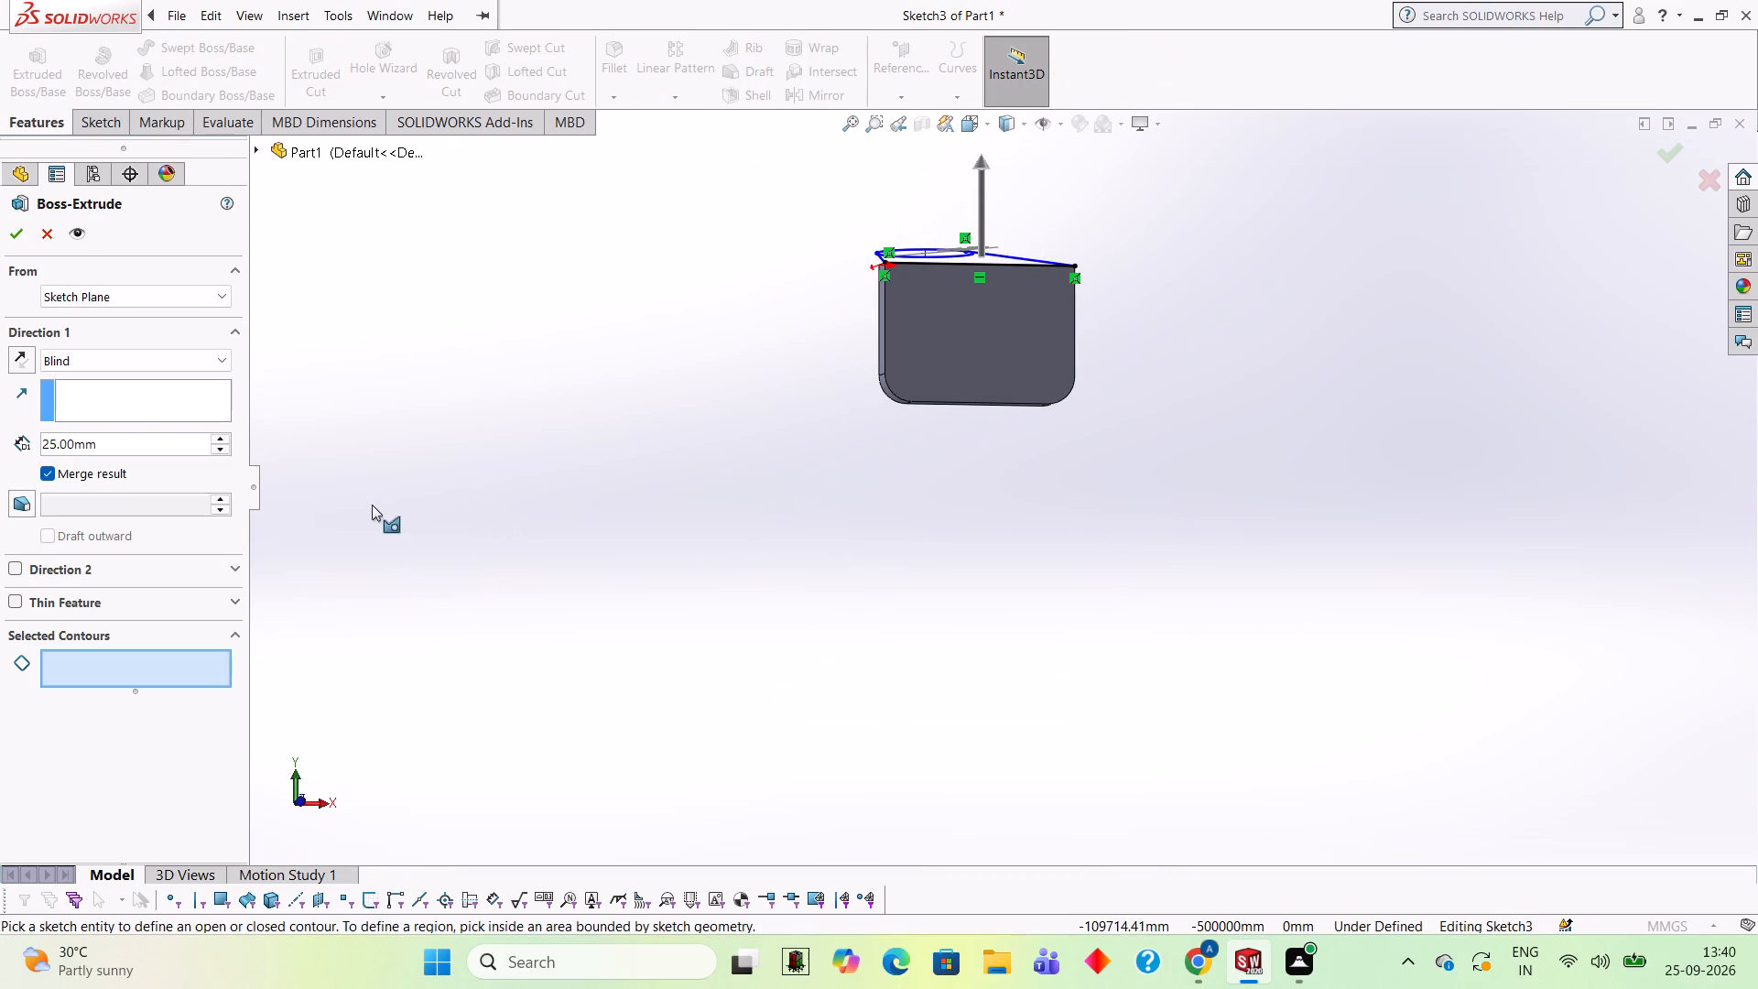
left_click(146, 443)
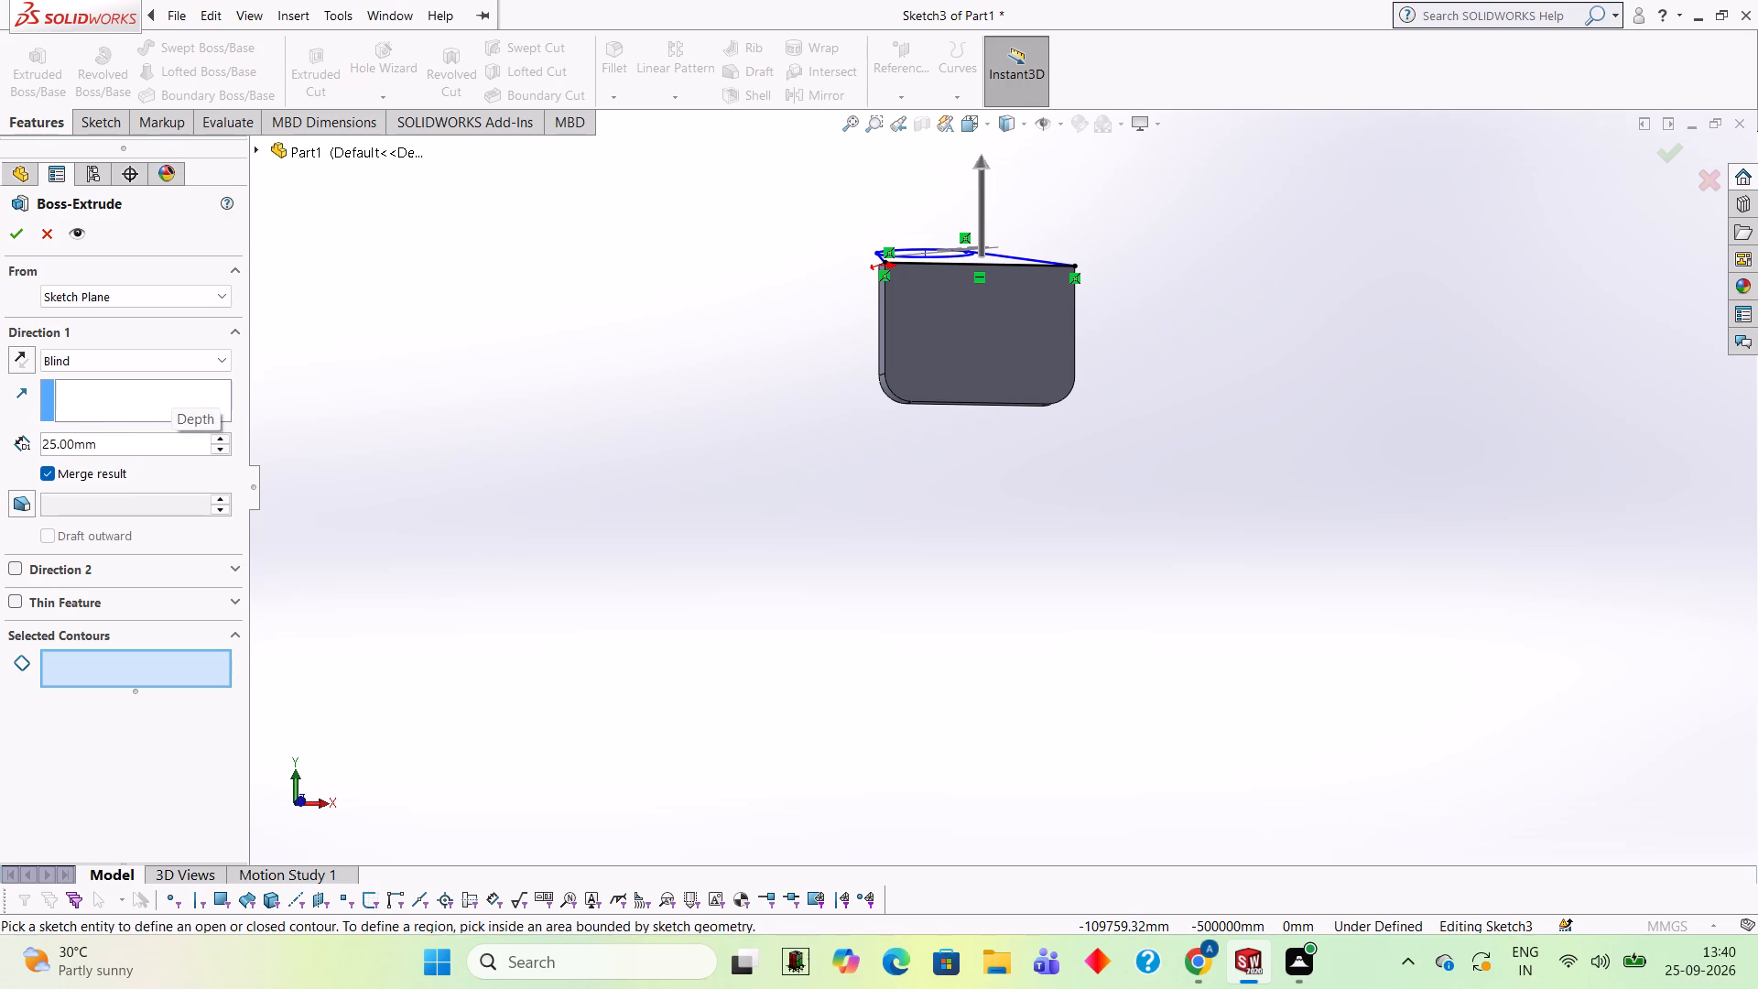
key("BackSpace")
key("BackSpace")
key("BackSpace")
key("BackSpace")
key("BackSpace")
key("BackSpace")
key("BackSpace")
type("10")
key("Return")
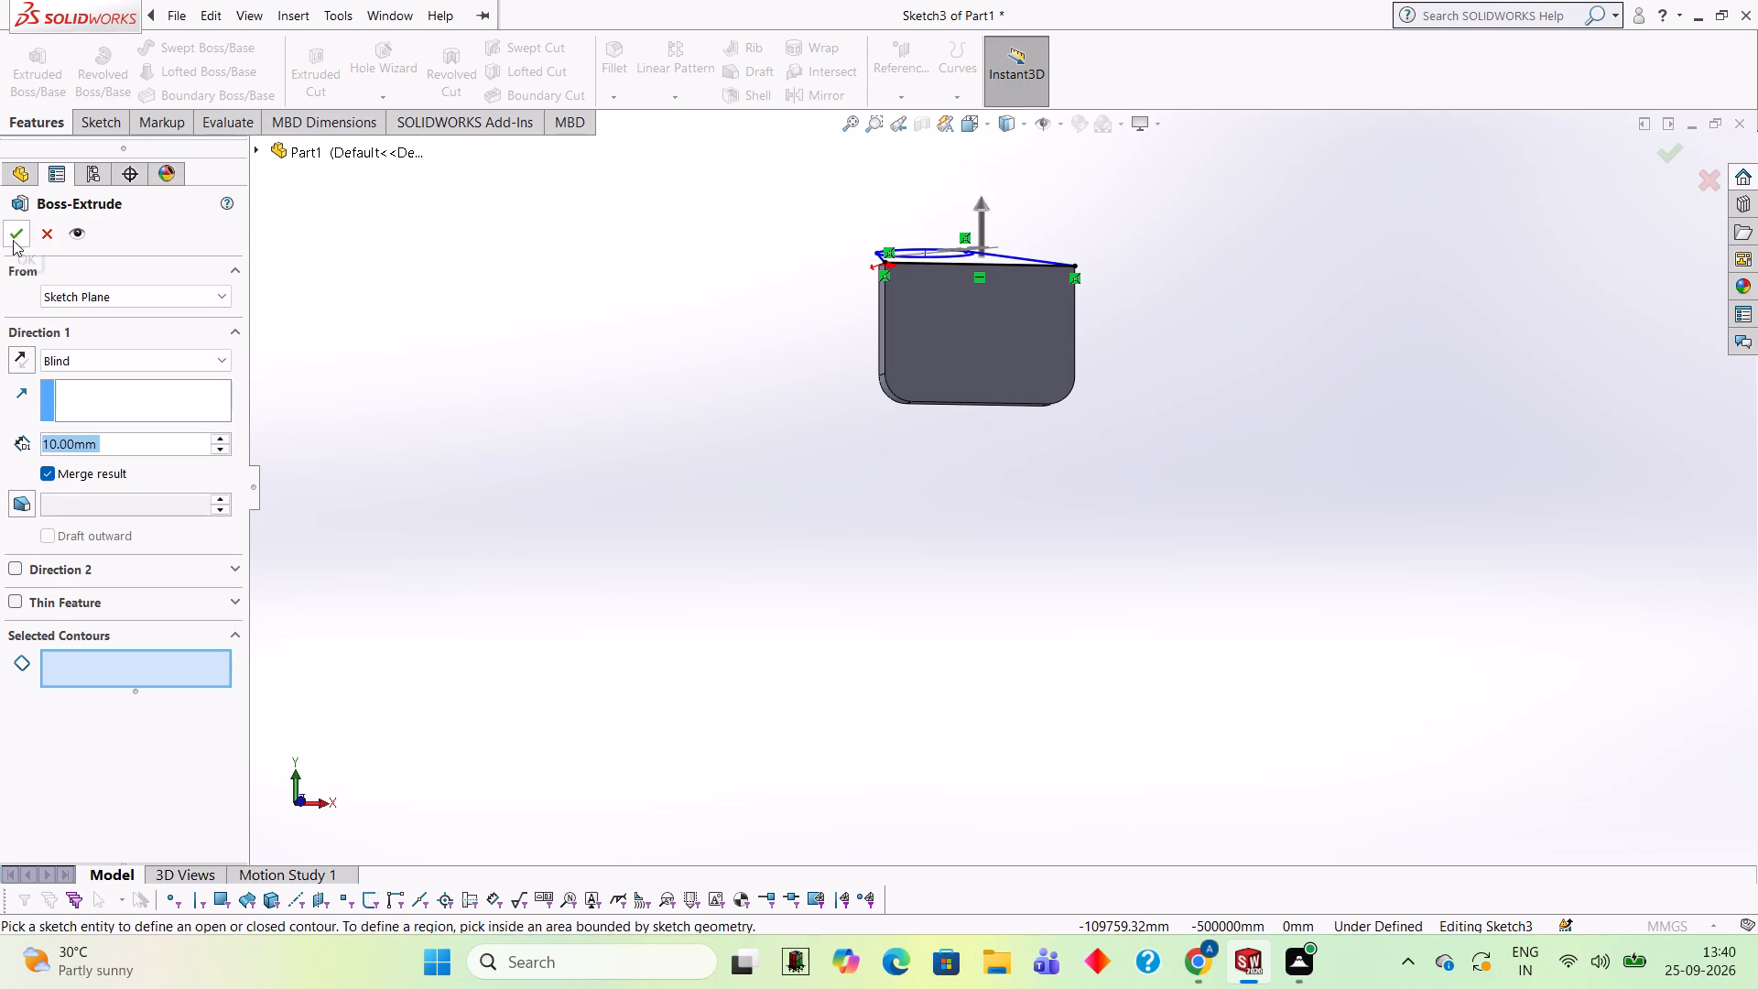
left_click(12, 362)
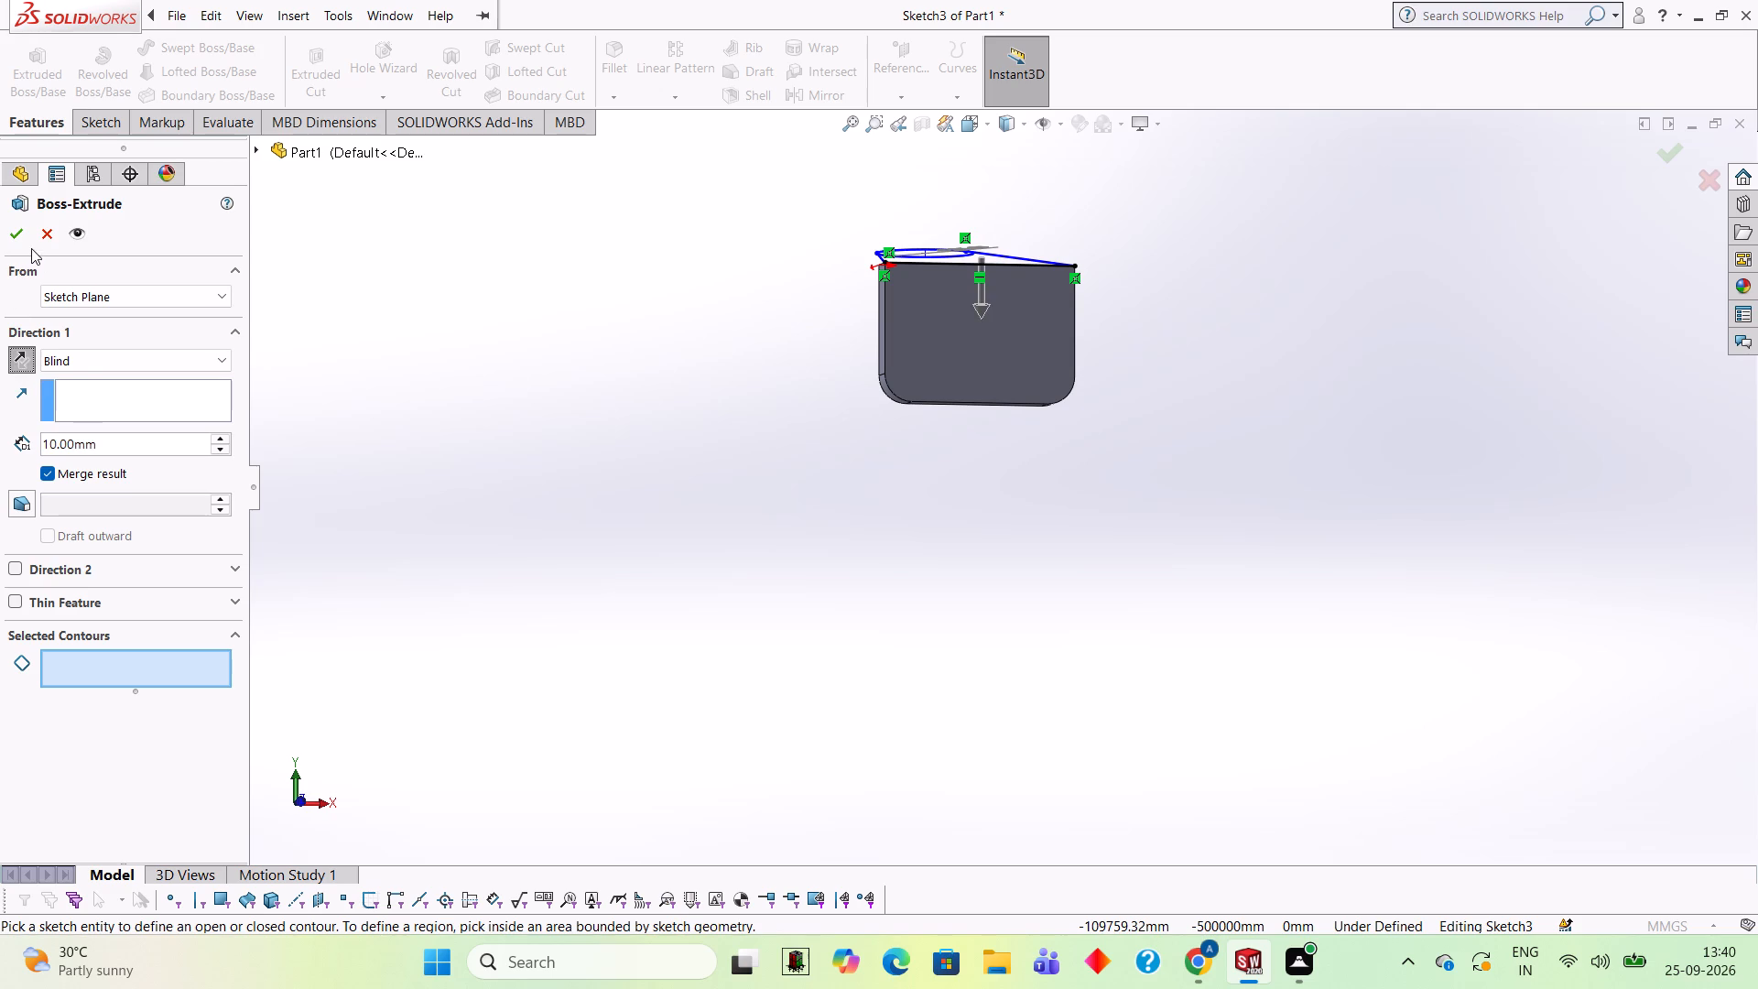
left_click(23, 244)
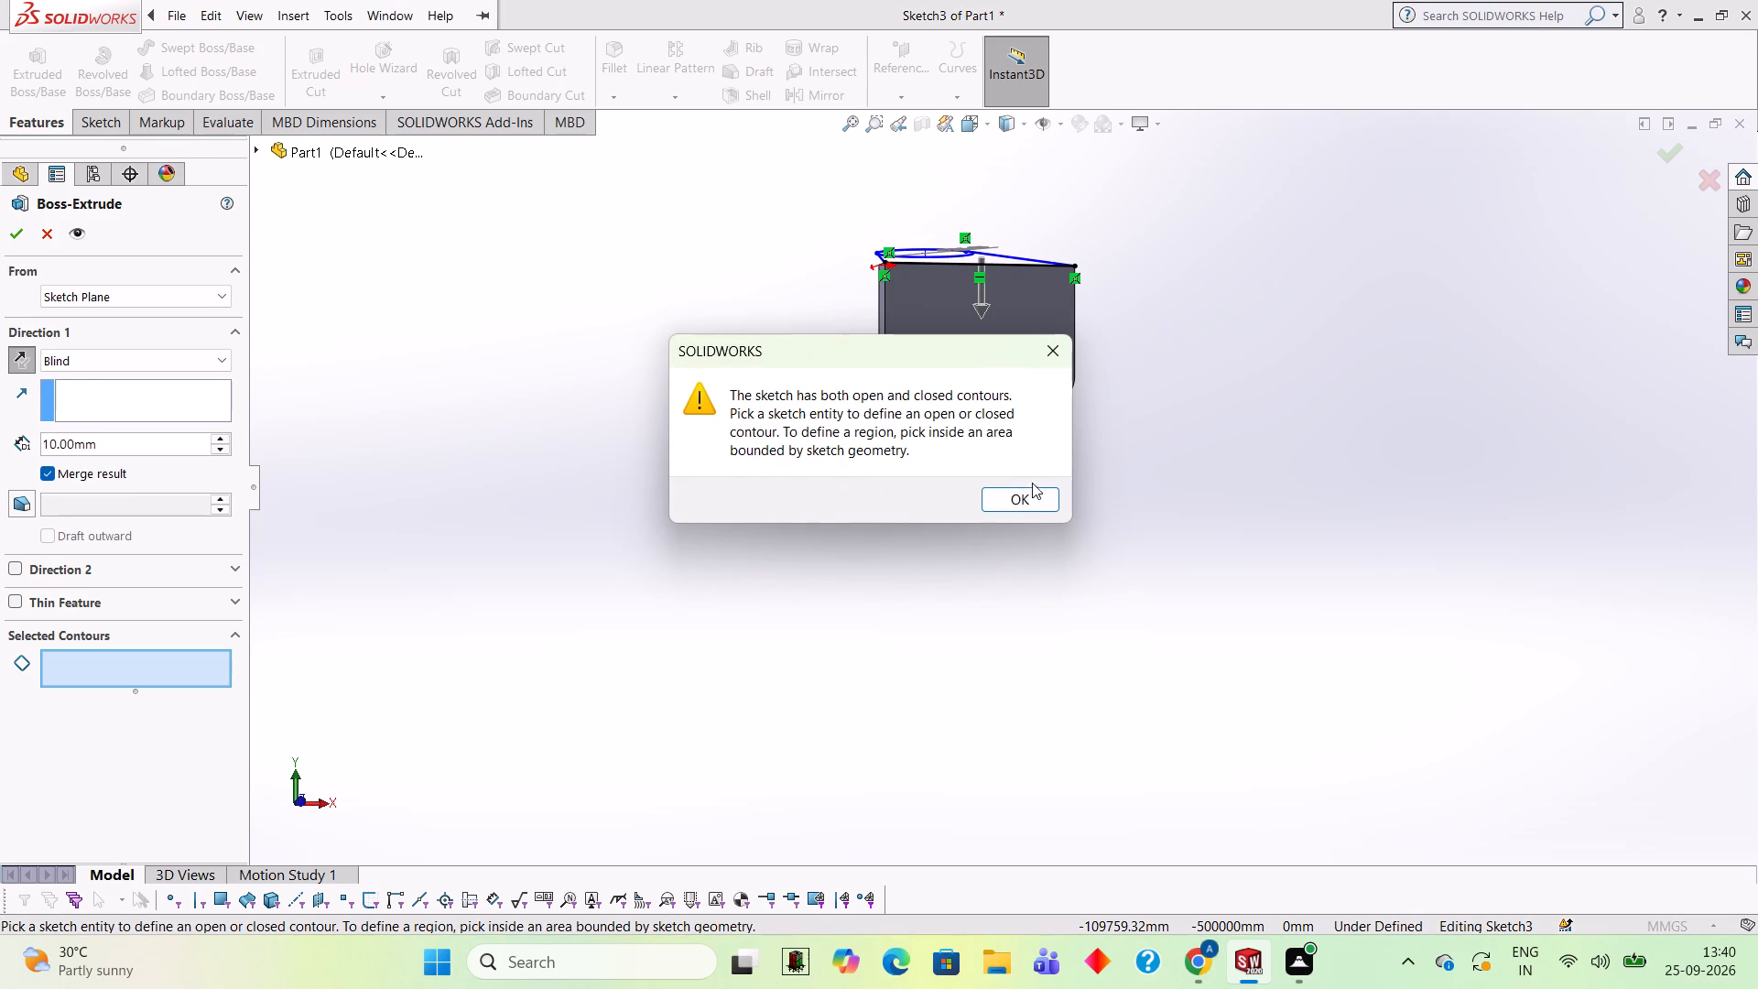
left_click(1013, 506)
middle_click_drag(1031, 598, 963, 364)
left_click(947, 347)
left_click(895, 290)
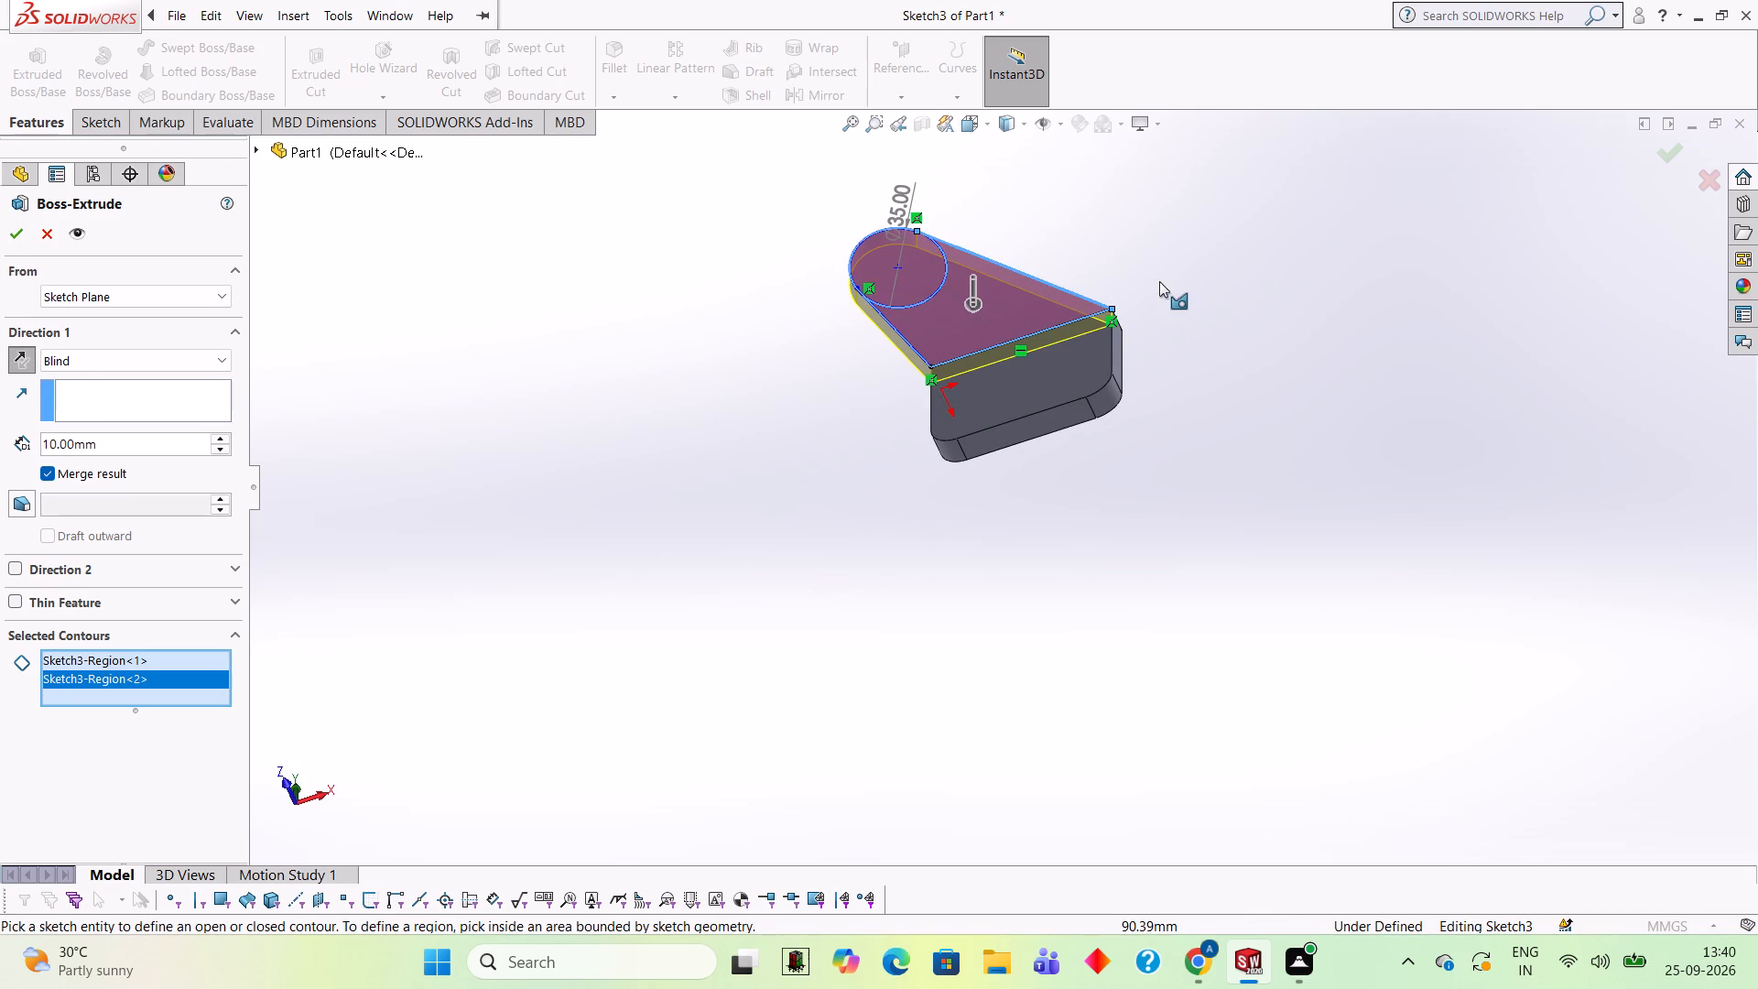
middle_click_drag(1159, 281, 1149, 508)
left_click(14, 245)
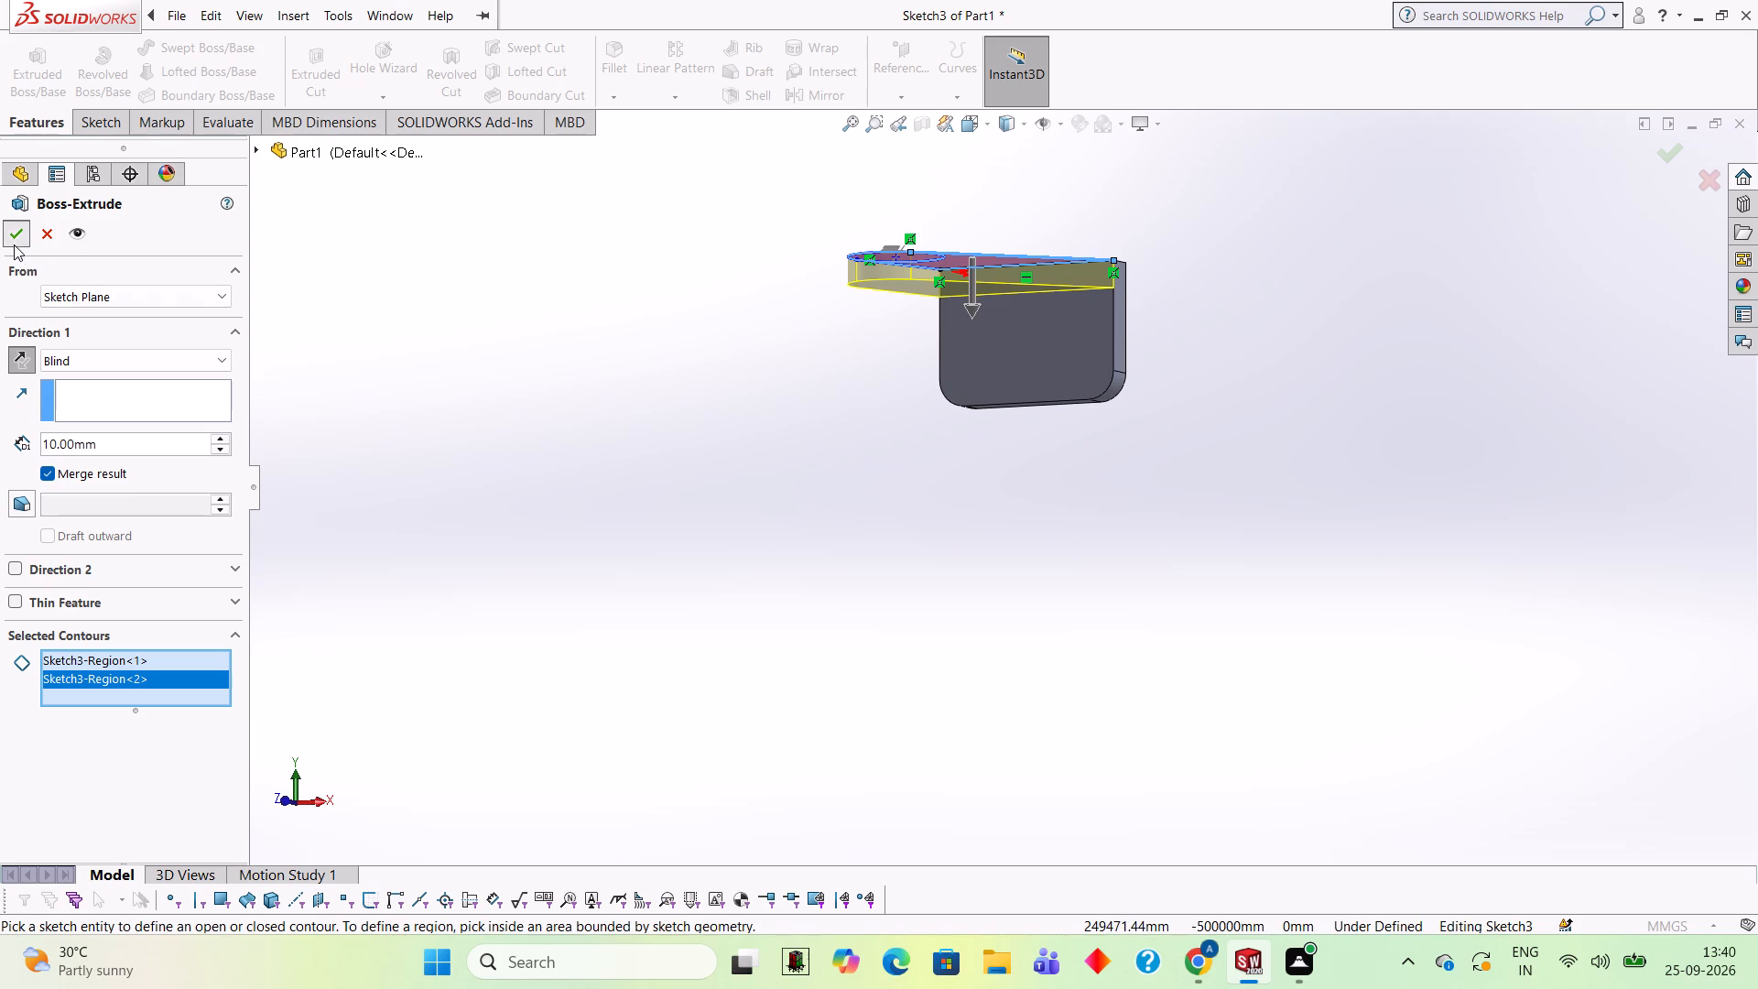
left_click(424, 359)
Start a sketch on the arm's inner flat face and draw a 35 mm diameter circle concentric with its rounded end.
middle_click_drag(526, 484, 671, 436)
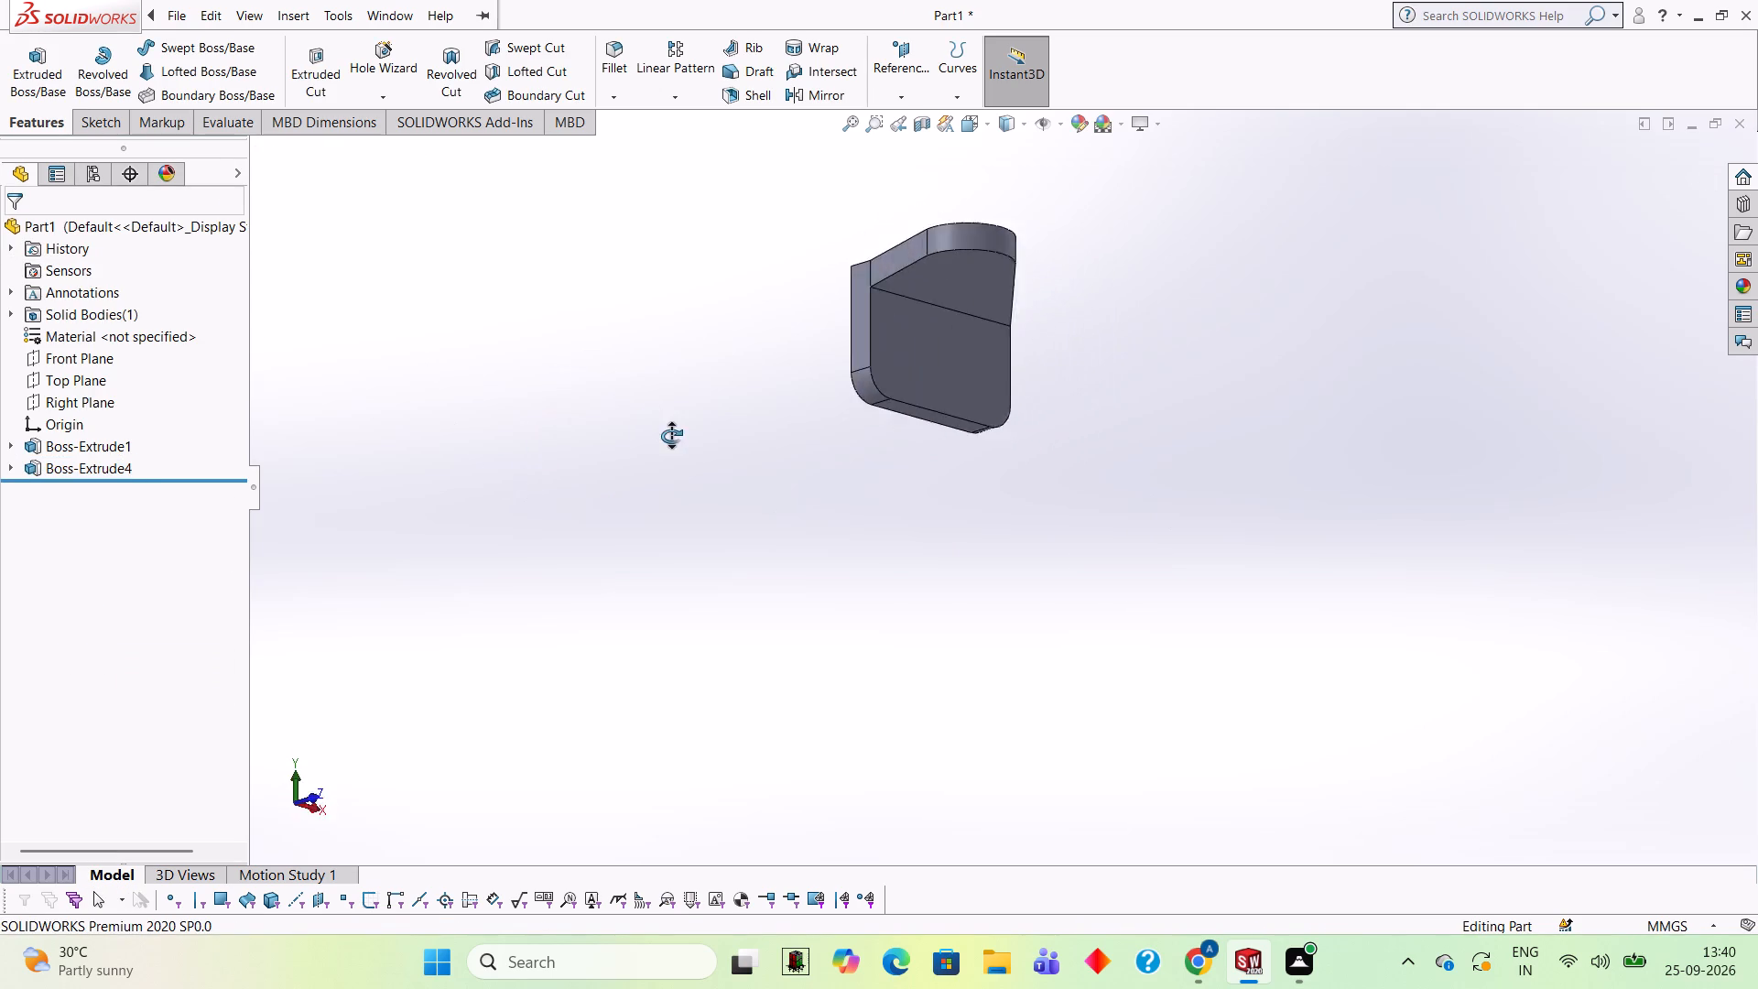
middle_click_drag(671, 436, 711, 546)
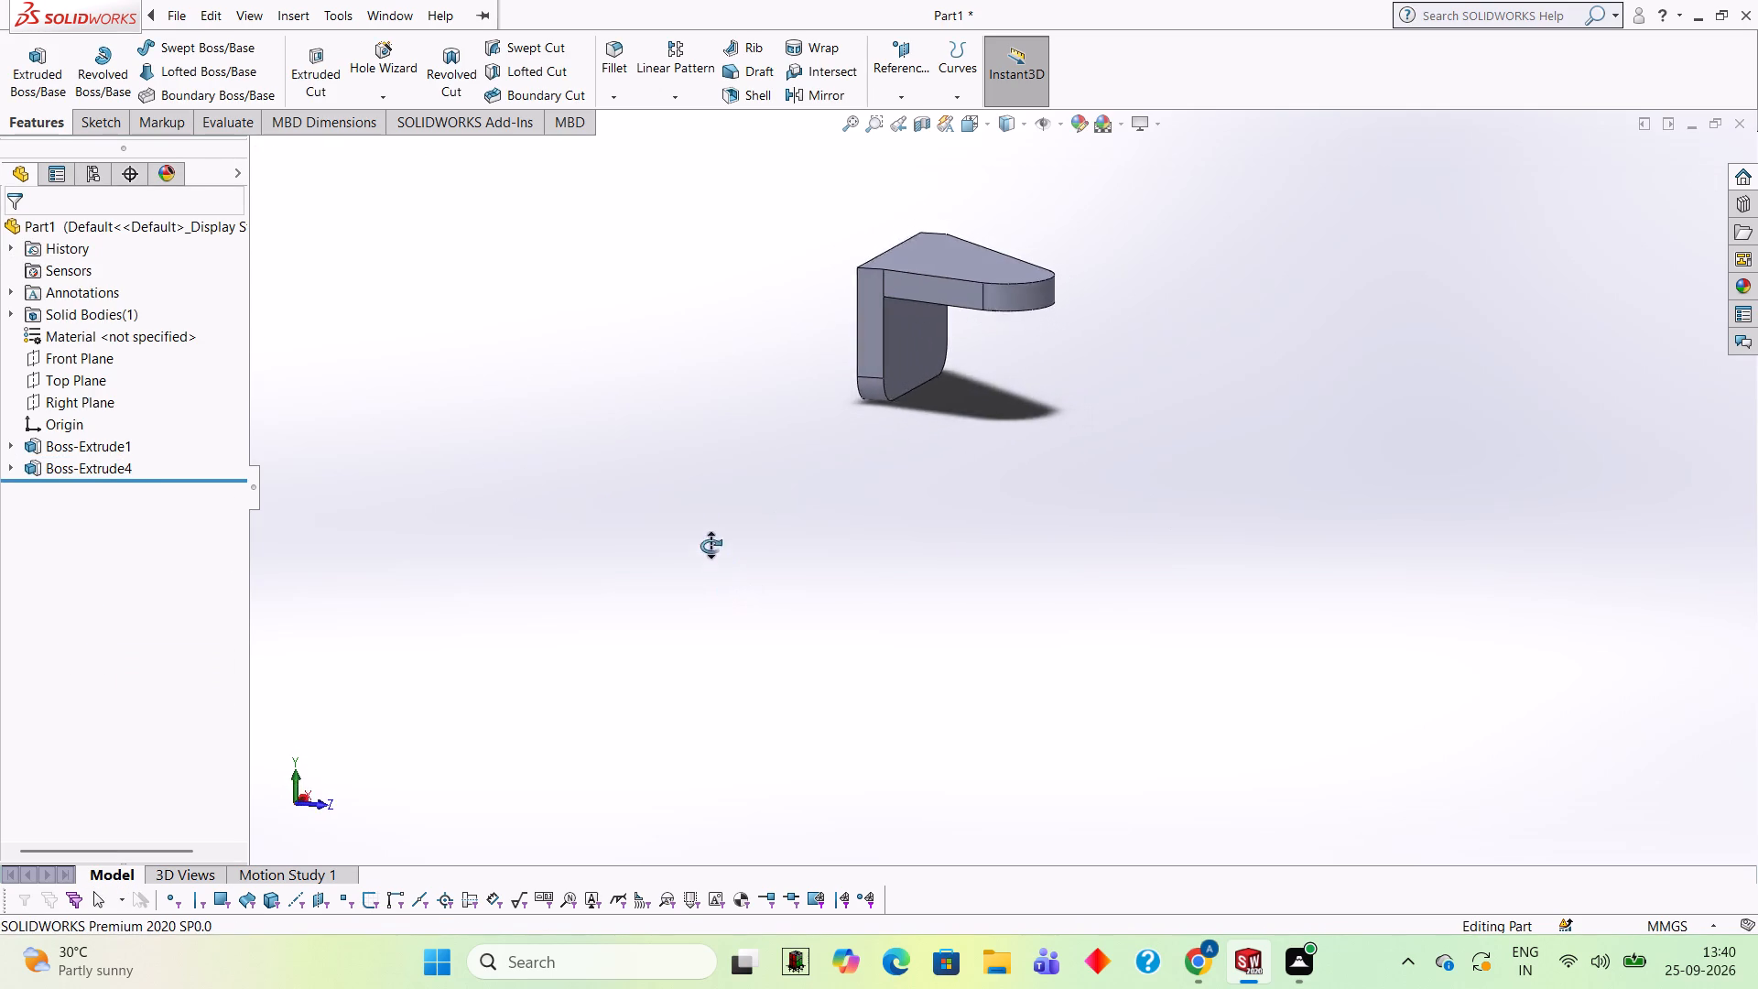
middle_click_drag(711, 546, 604, 290)
middle_click_drag(604, 290, 567, 267)
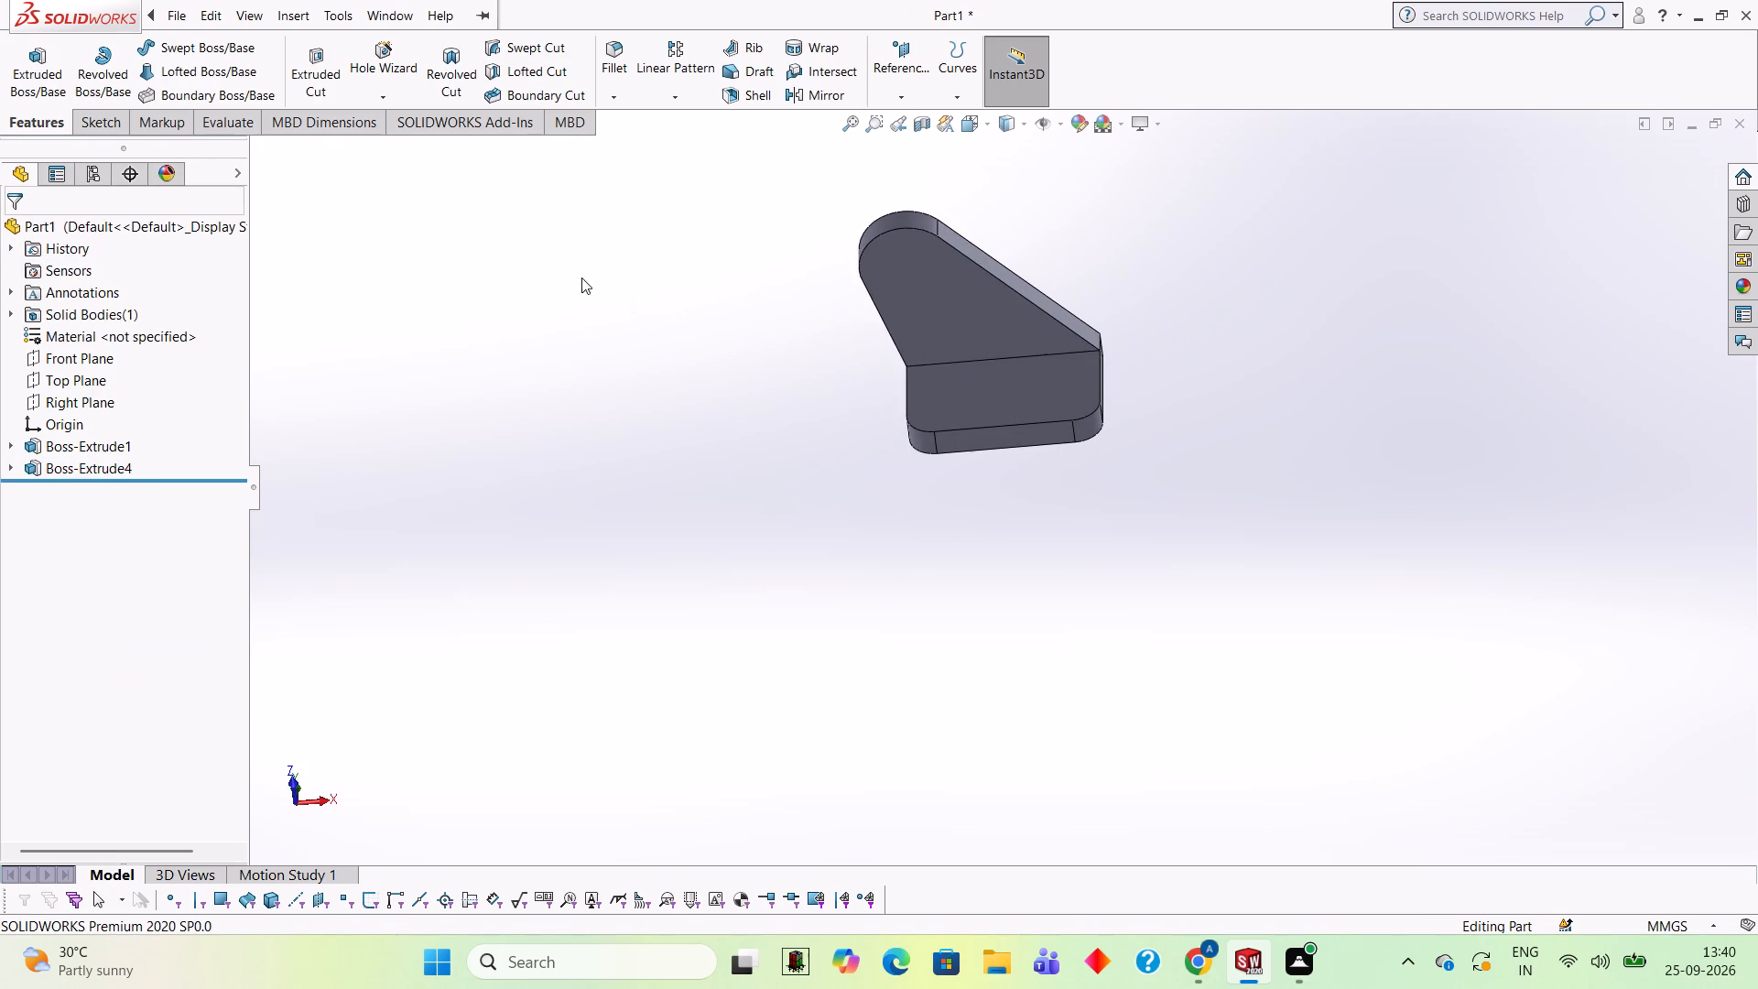
left_click(950, 288)
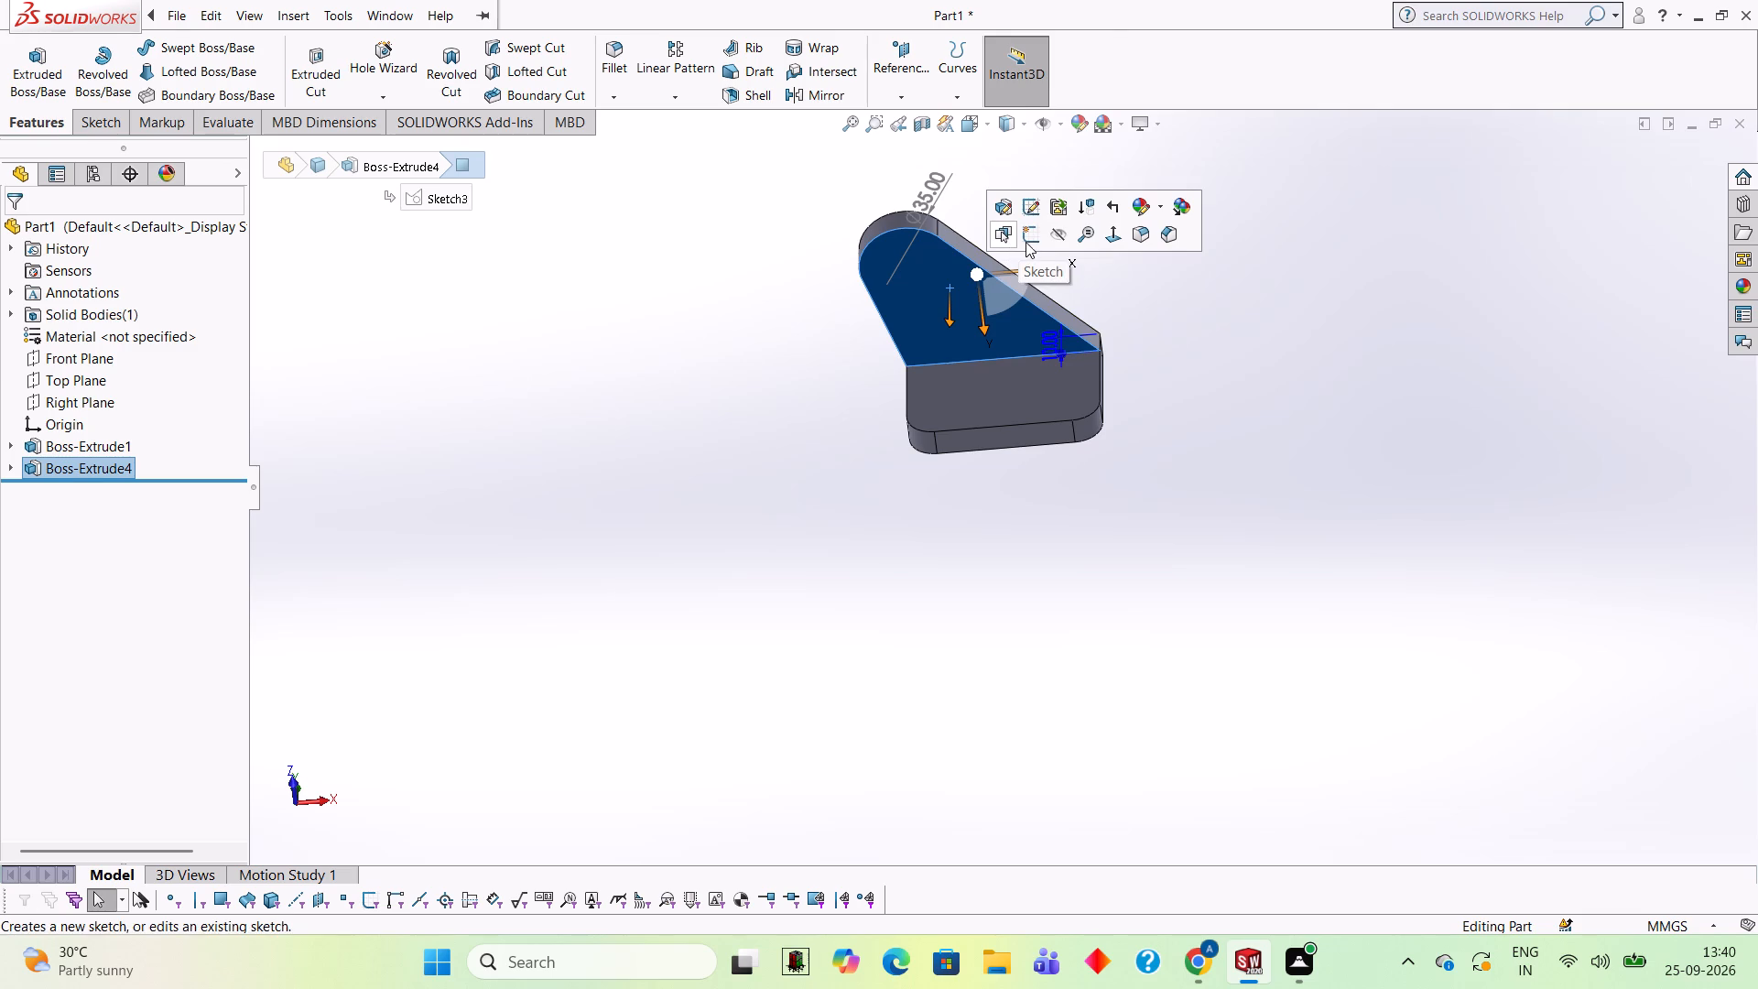
left_click(1028, 240)
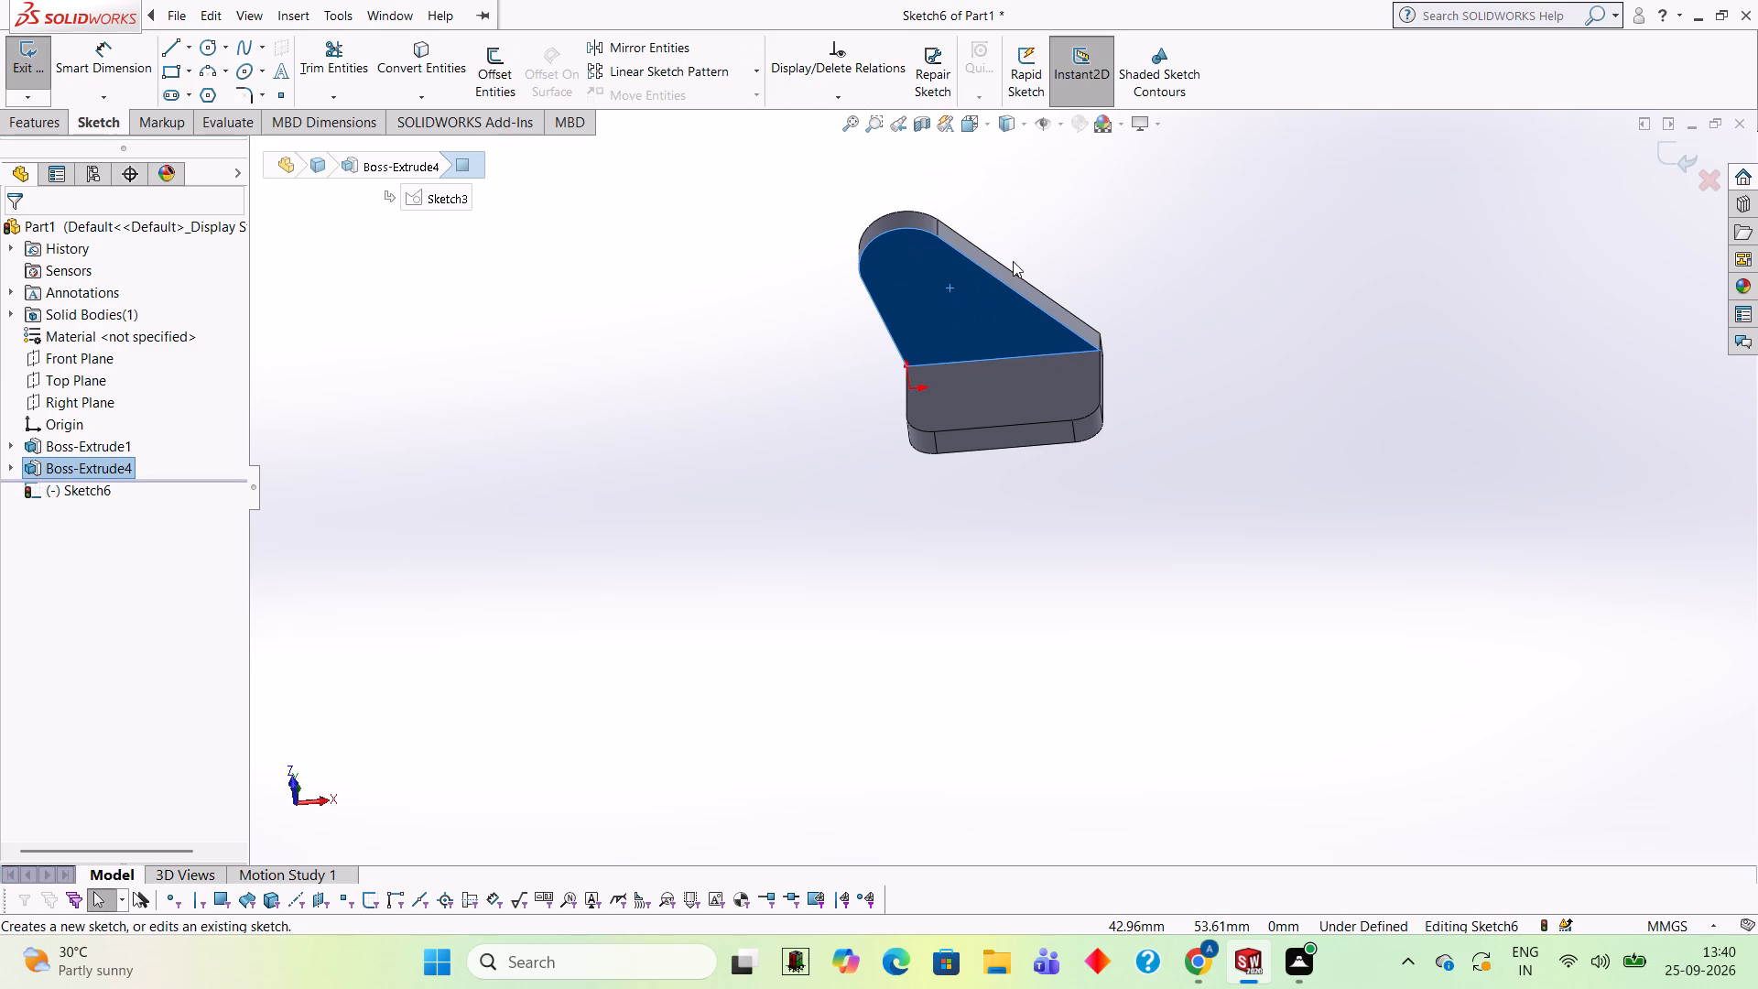
key("ctrl+8")
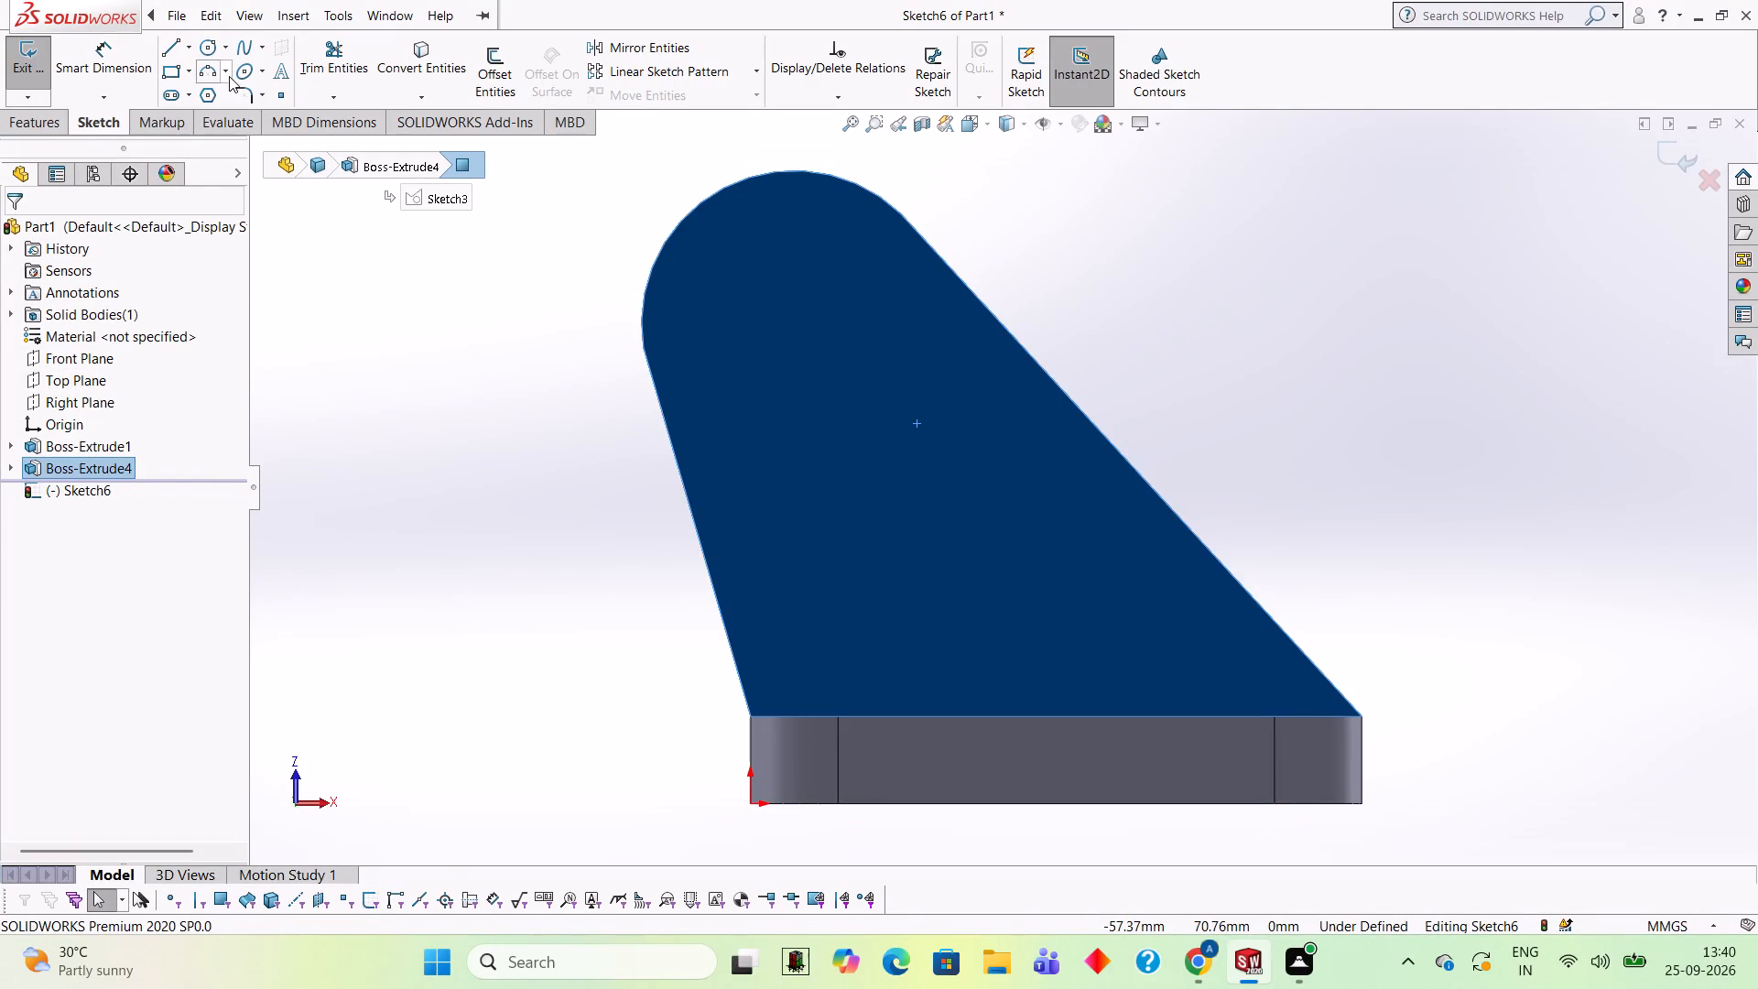
left_click(209, 42)
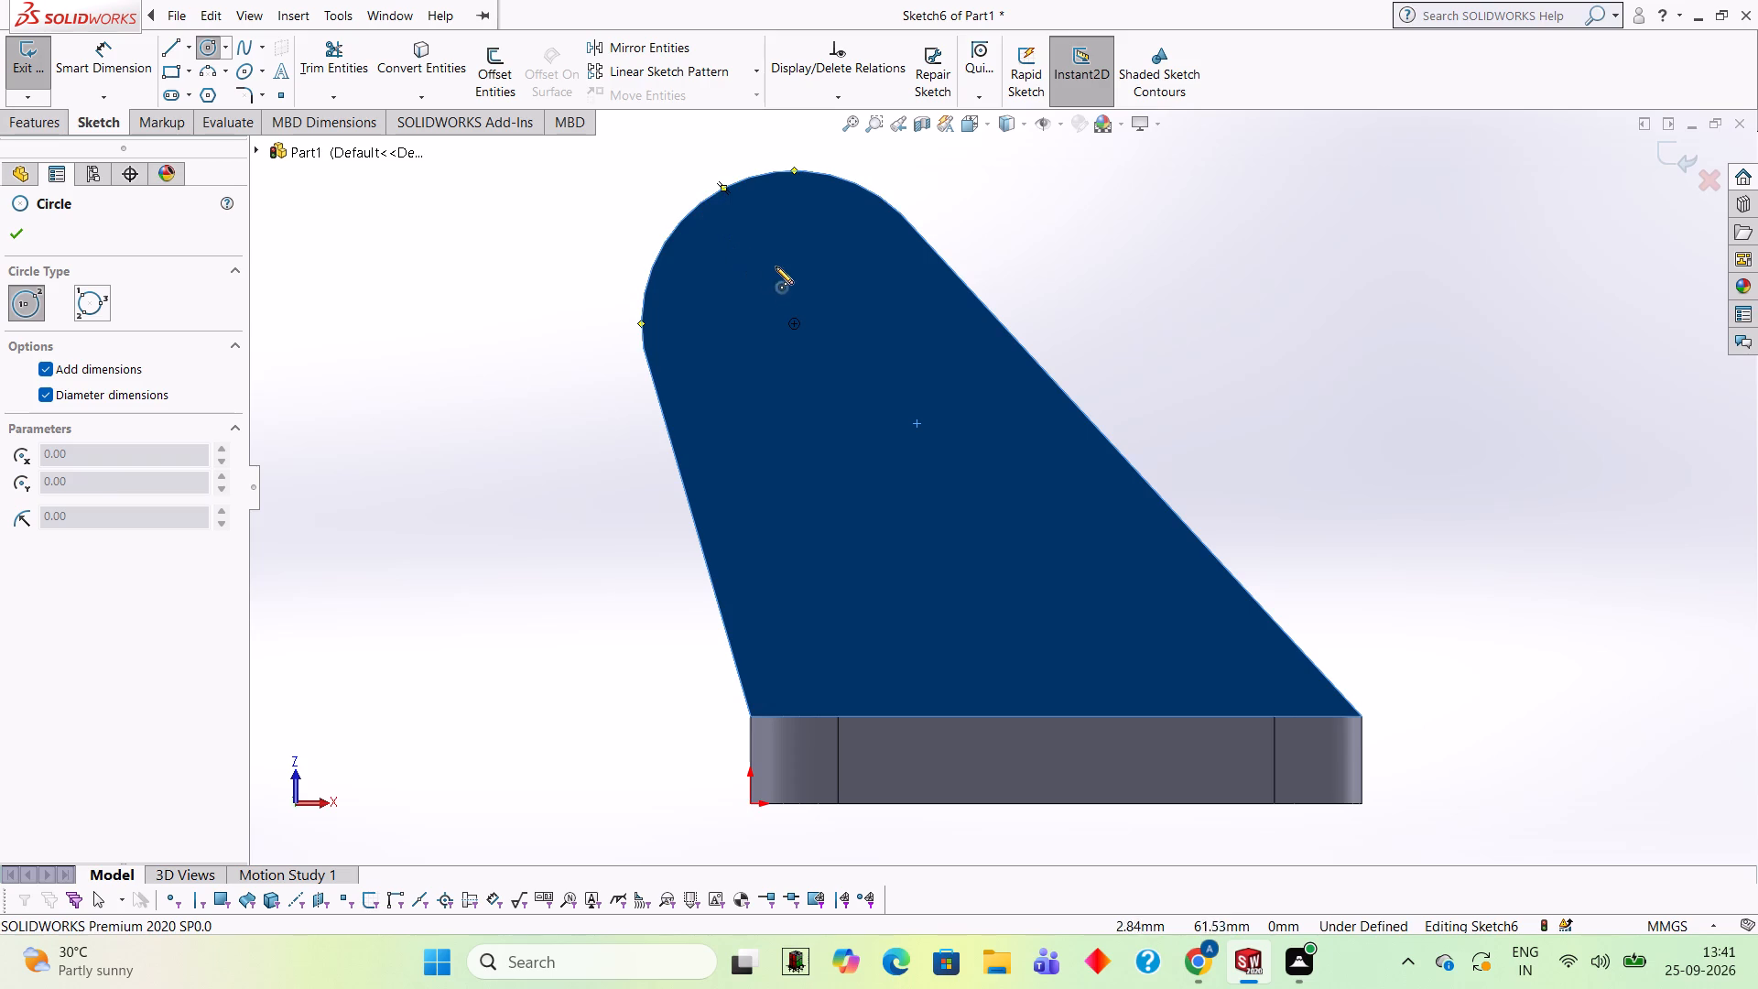
left_click(792, 323)
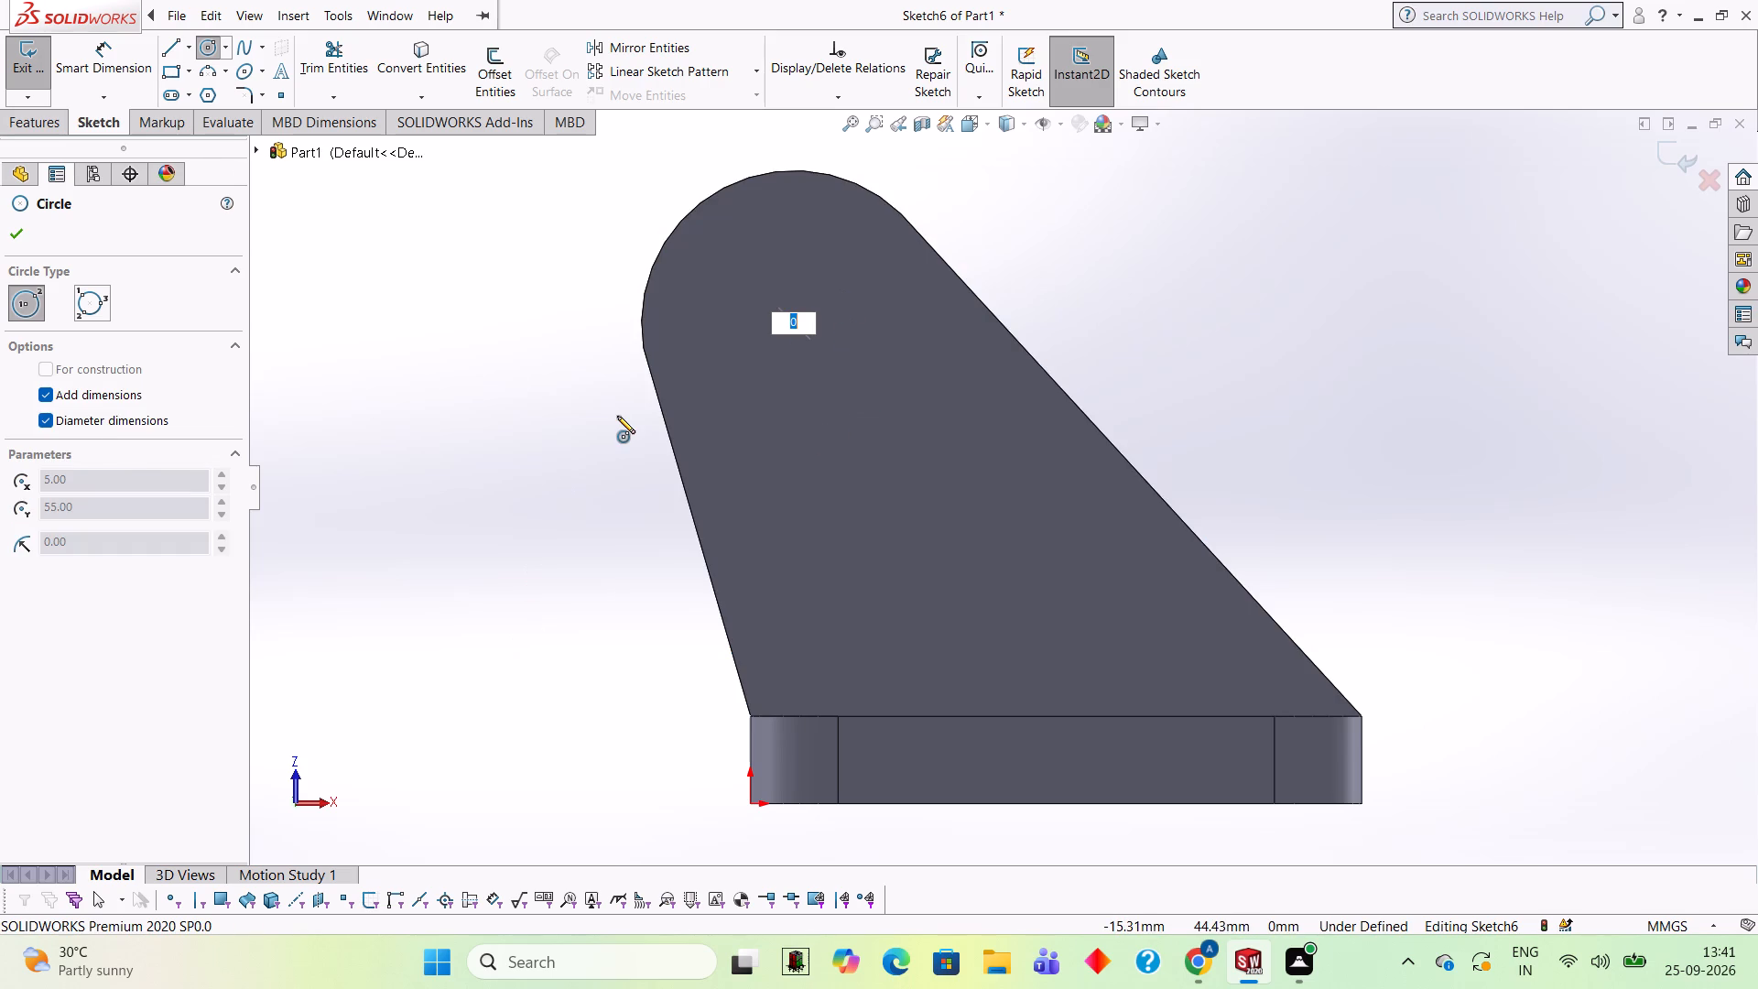
key("Escape")
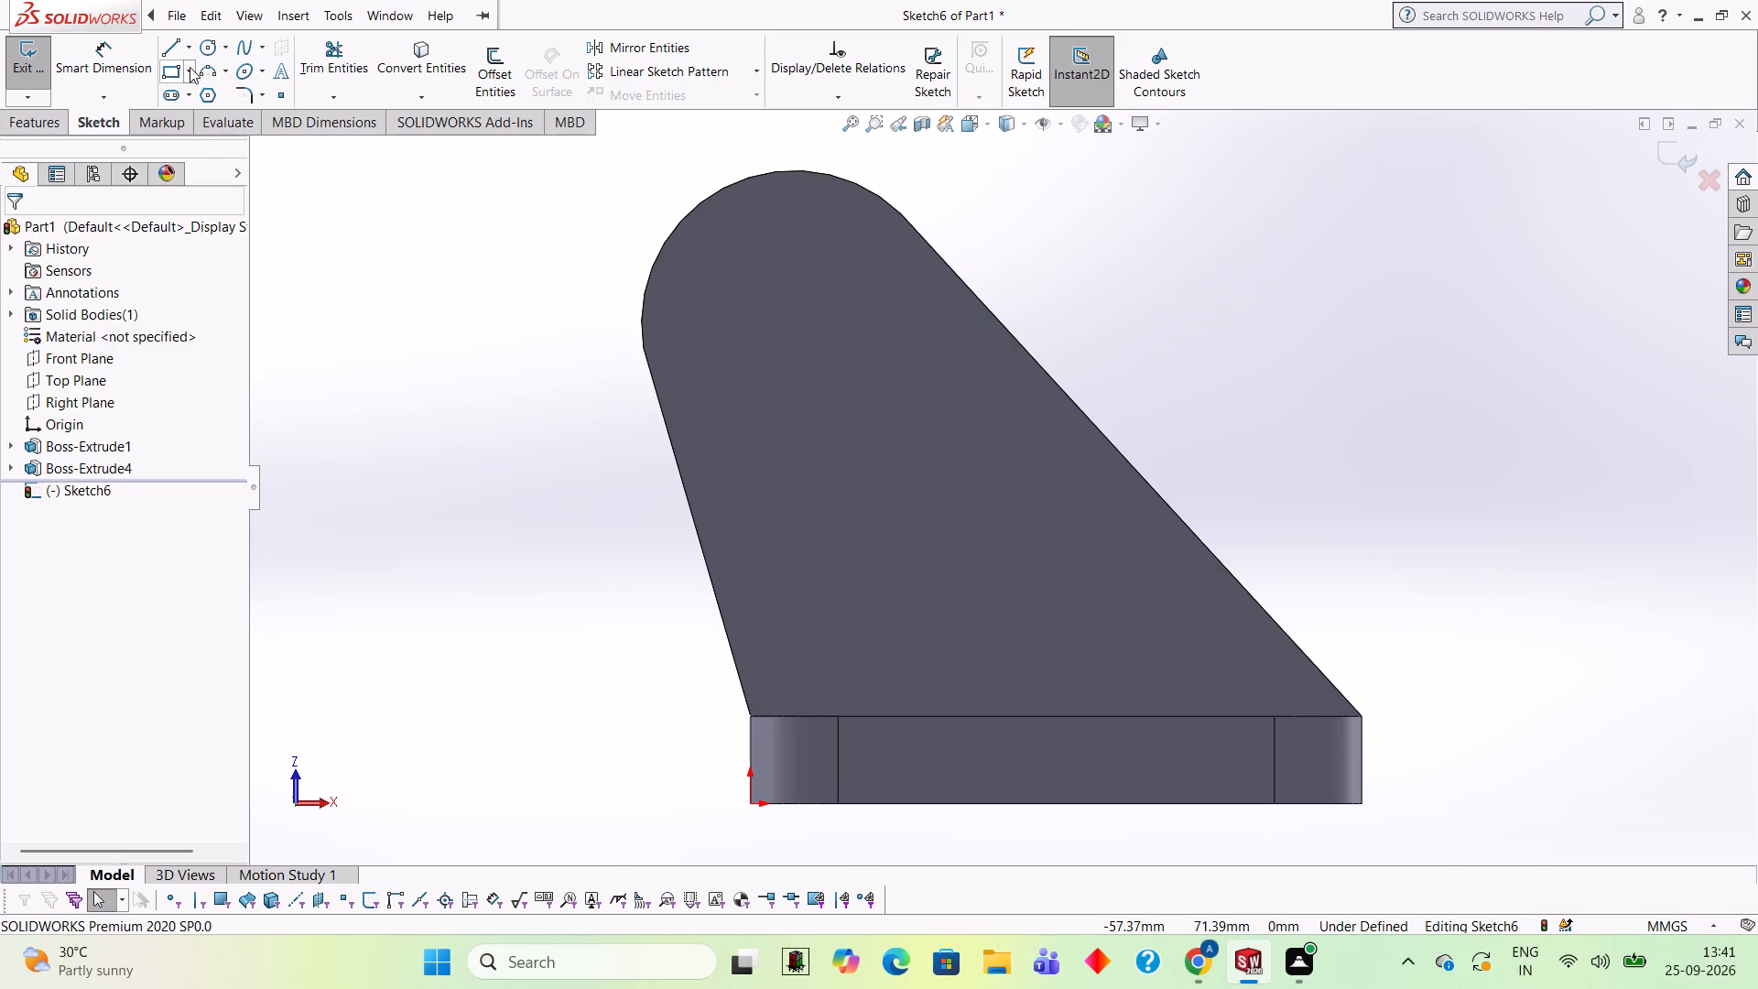
left_click(203, 49)
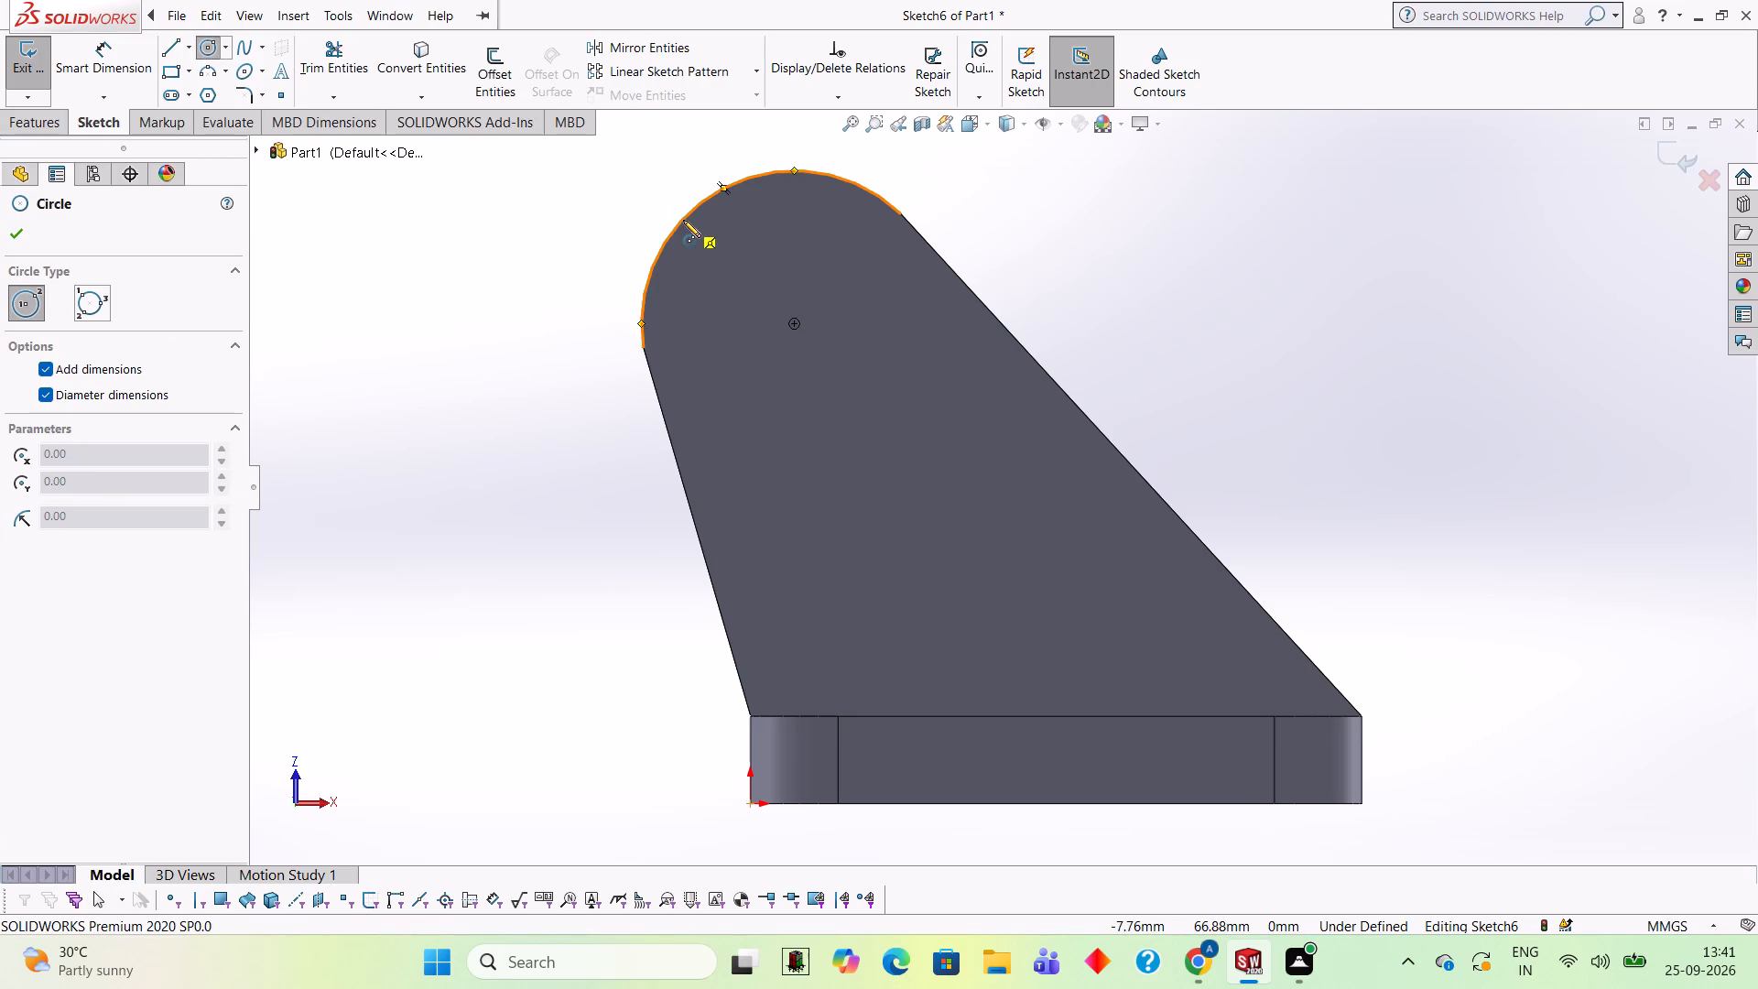
left_click(794, 324)
type("35")
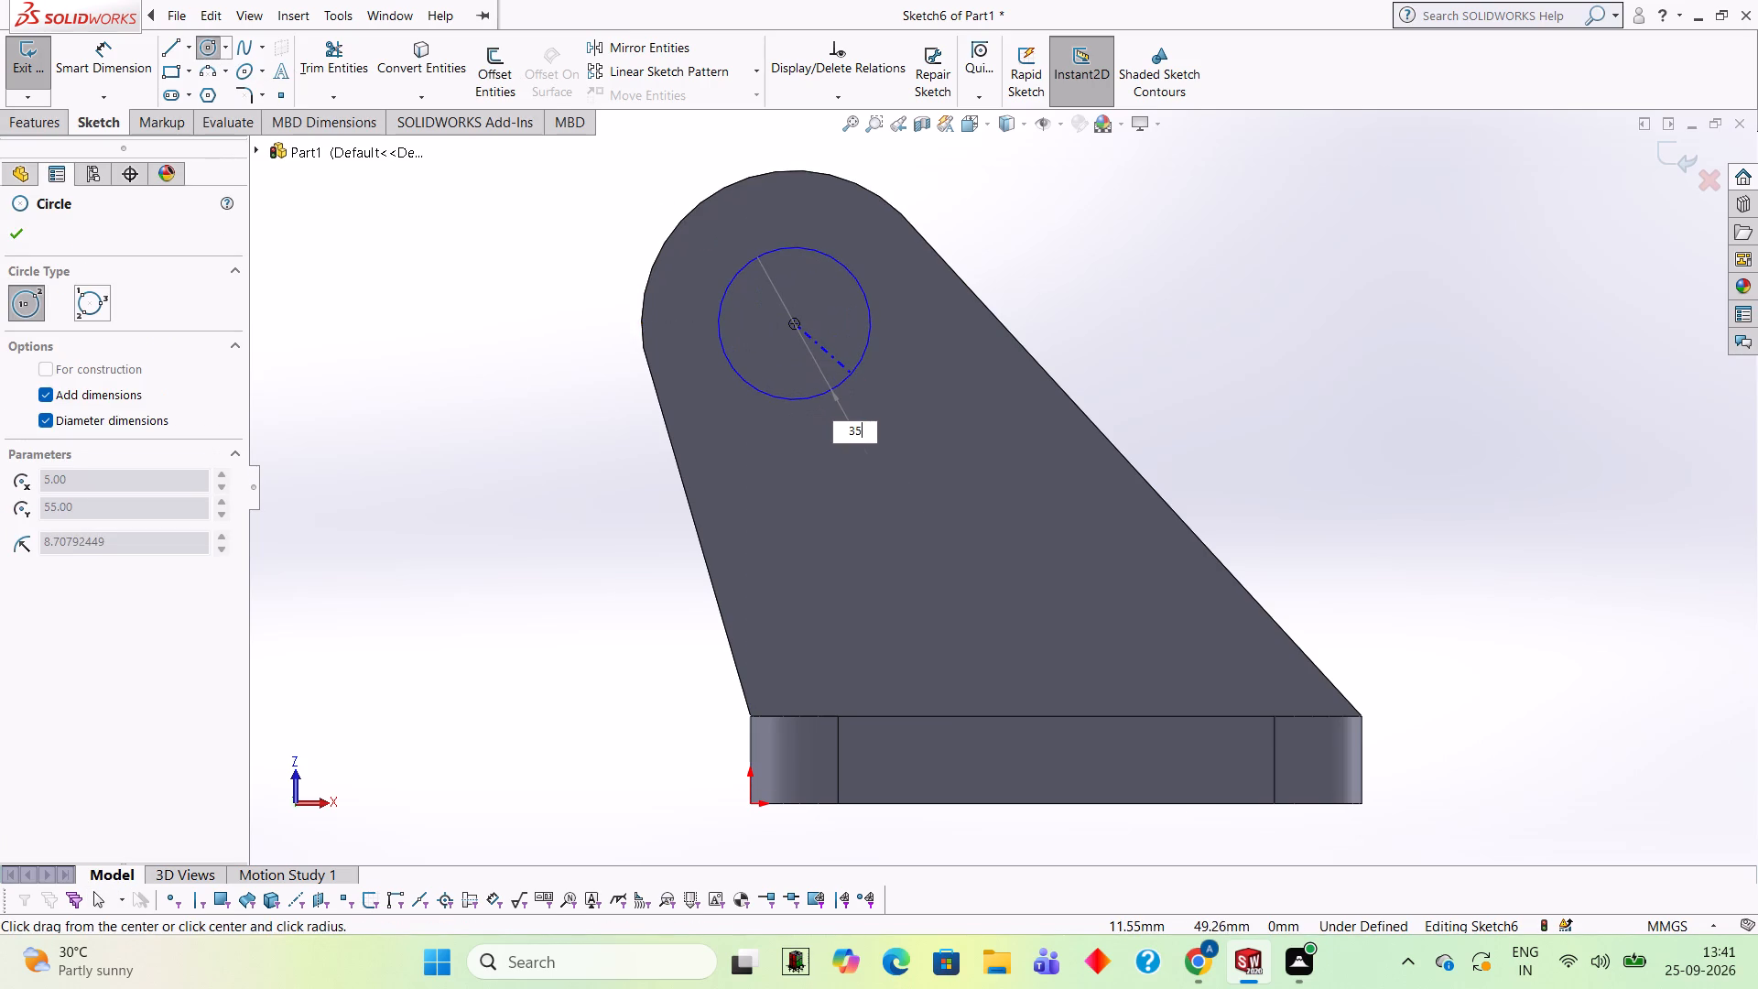
key("Return")
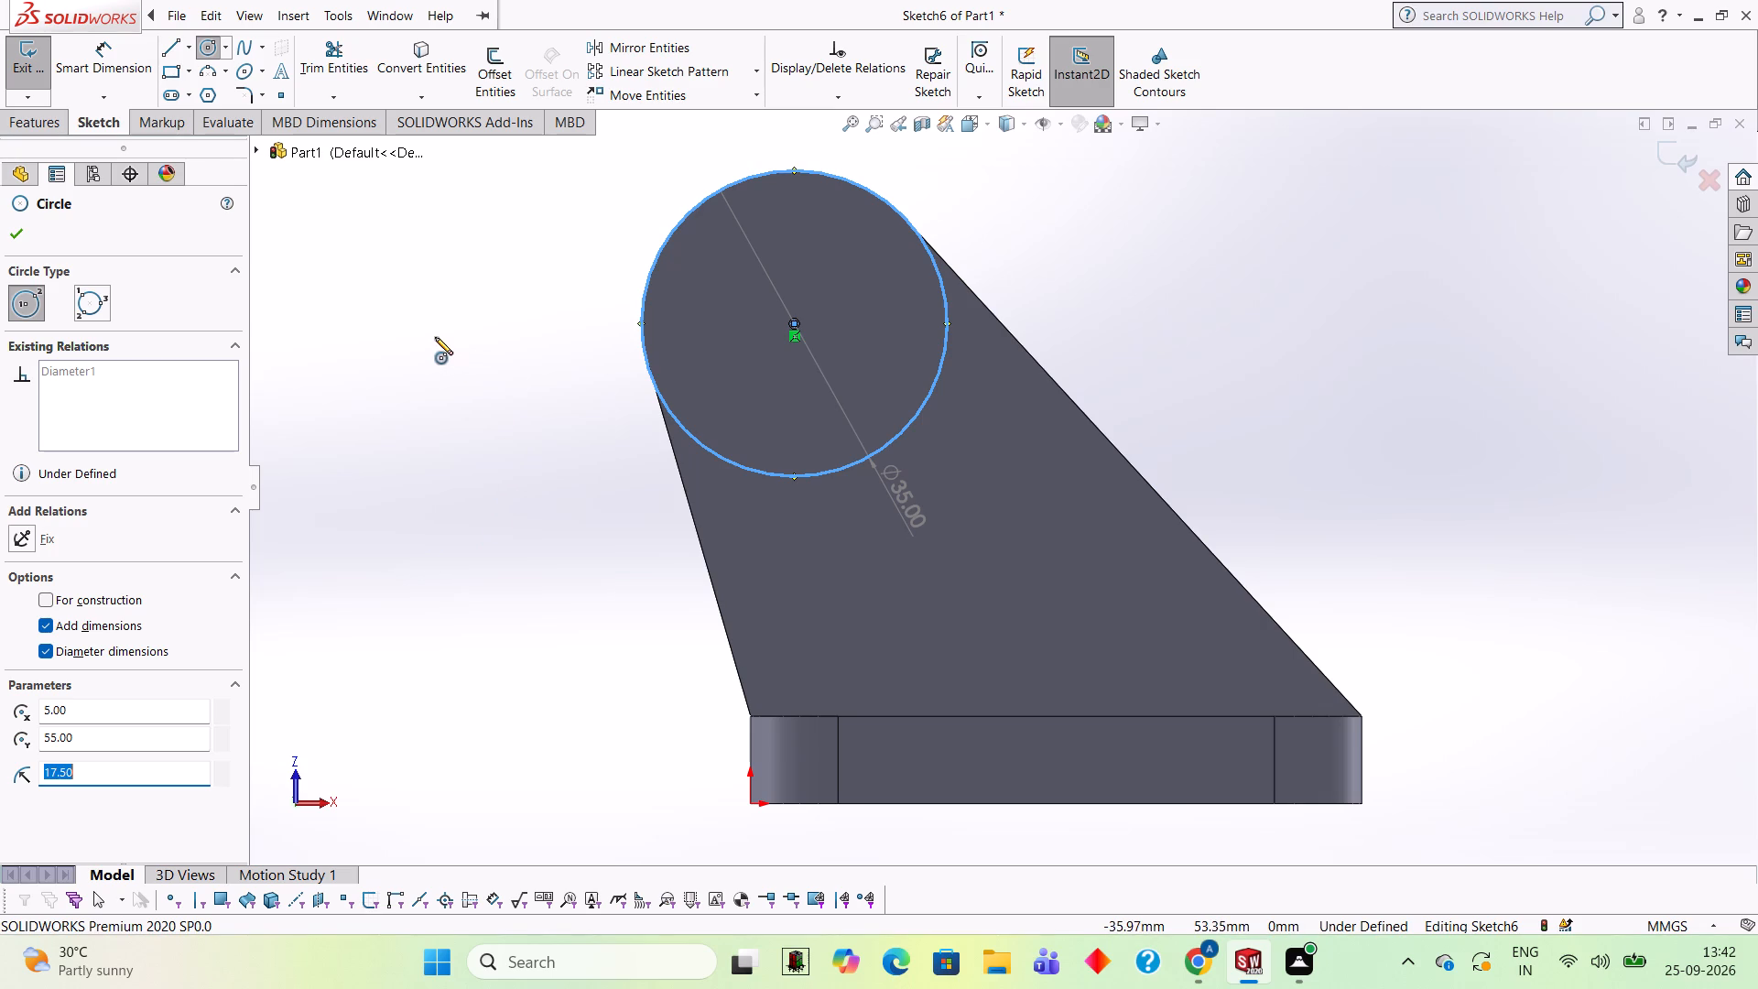
middle_click_drag(435, 337, 481, 717)
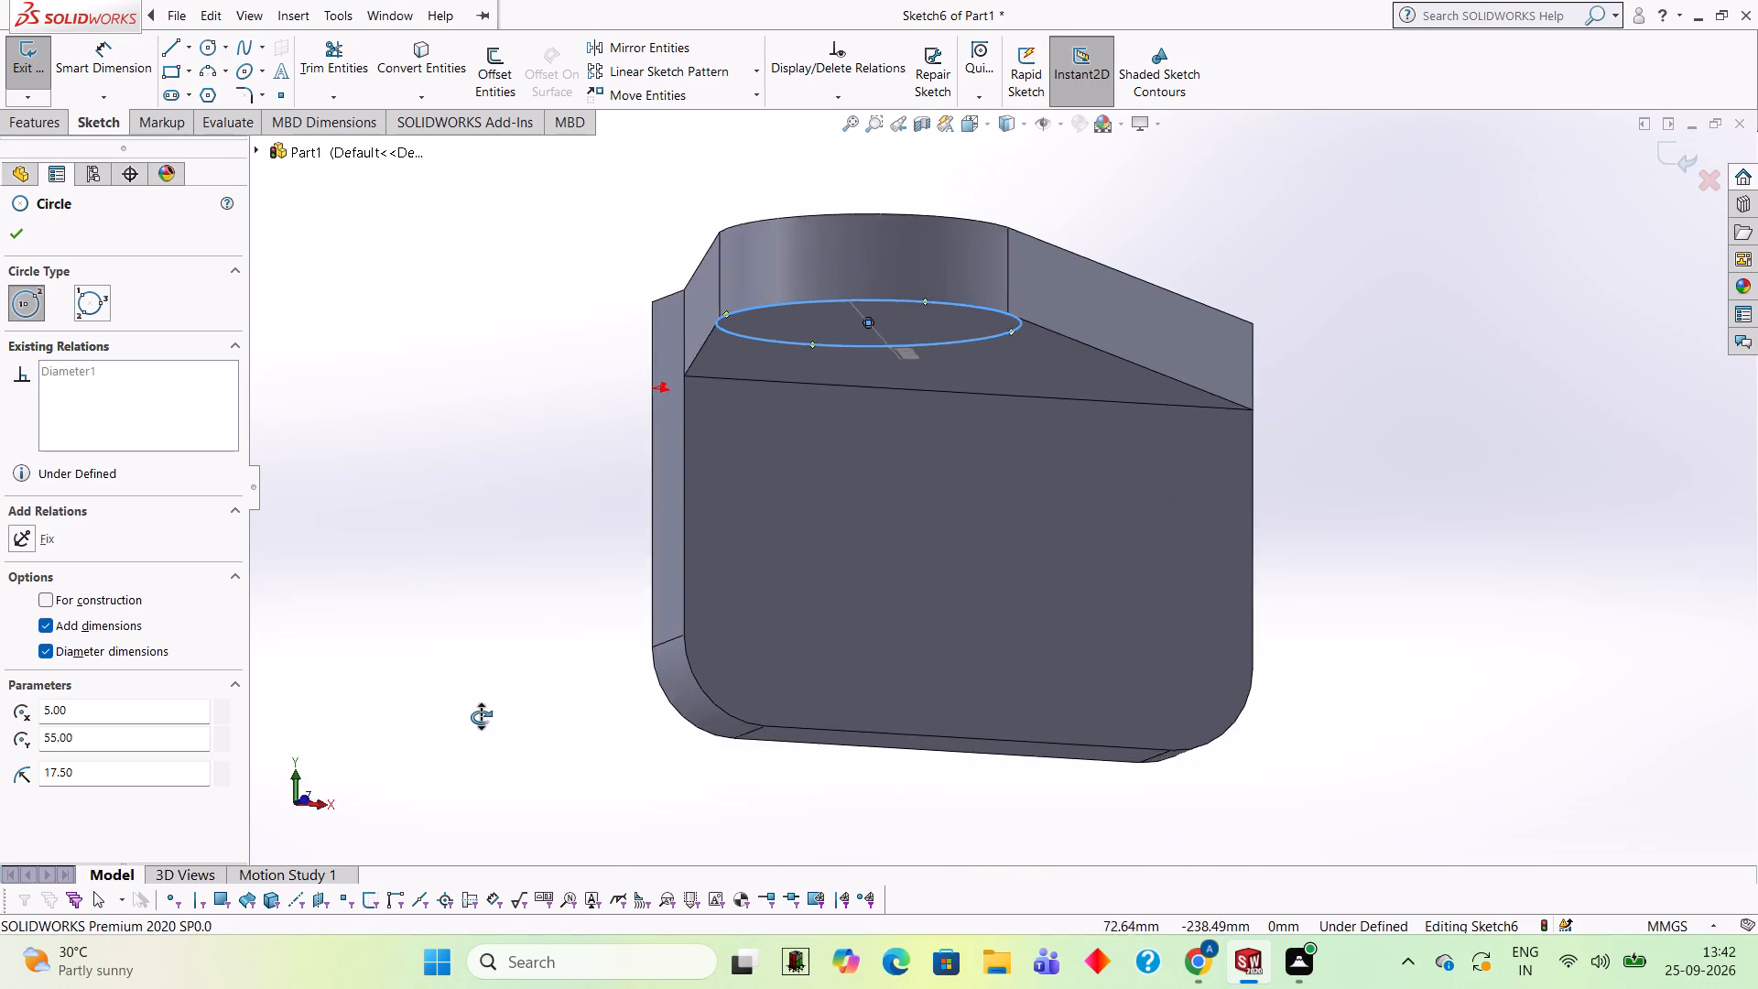
Extrude the 35 mm circle on the arm 15 mm as a blind boss merged with the bracket.
middle_click_drag(481, 717, 467, 719)
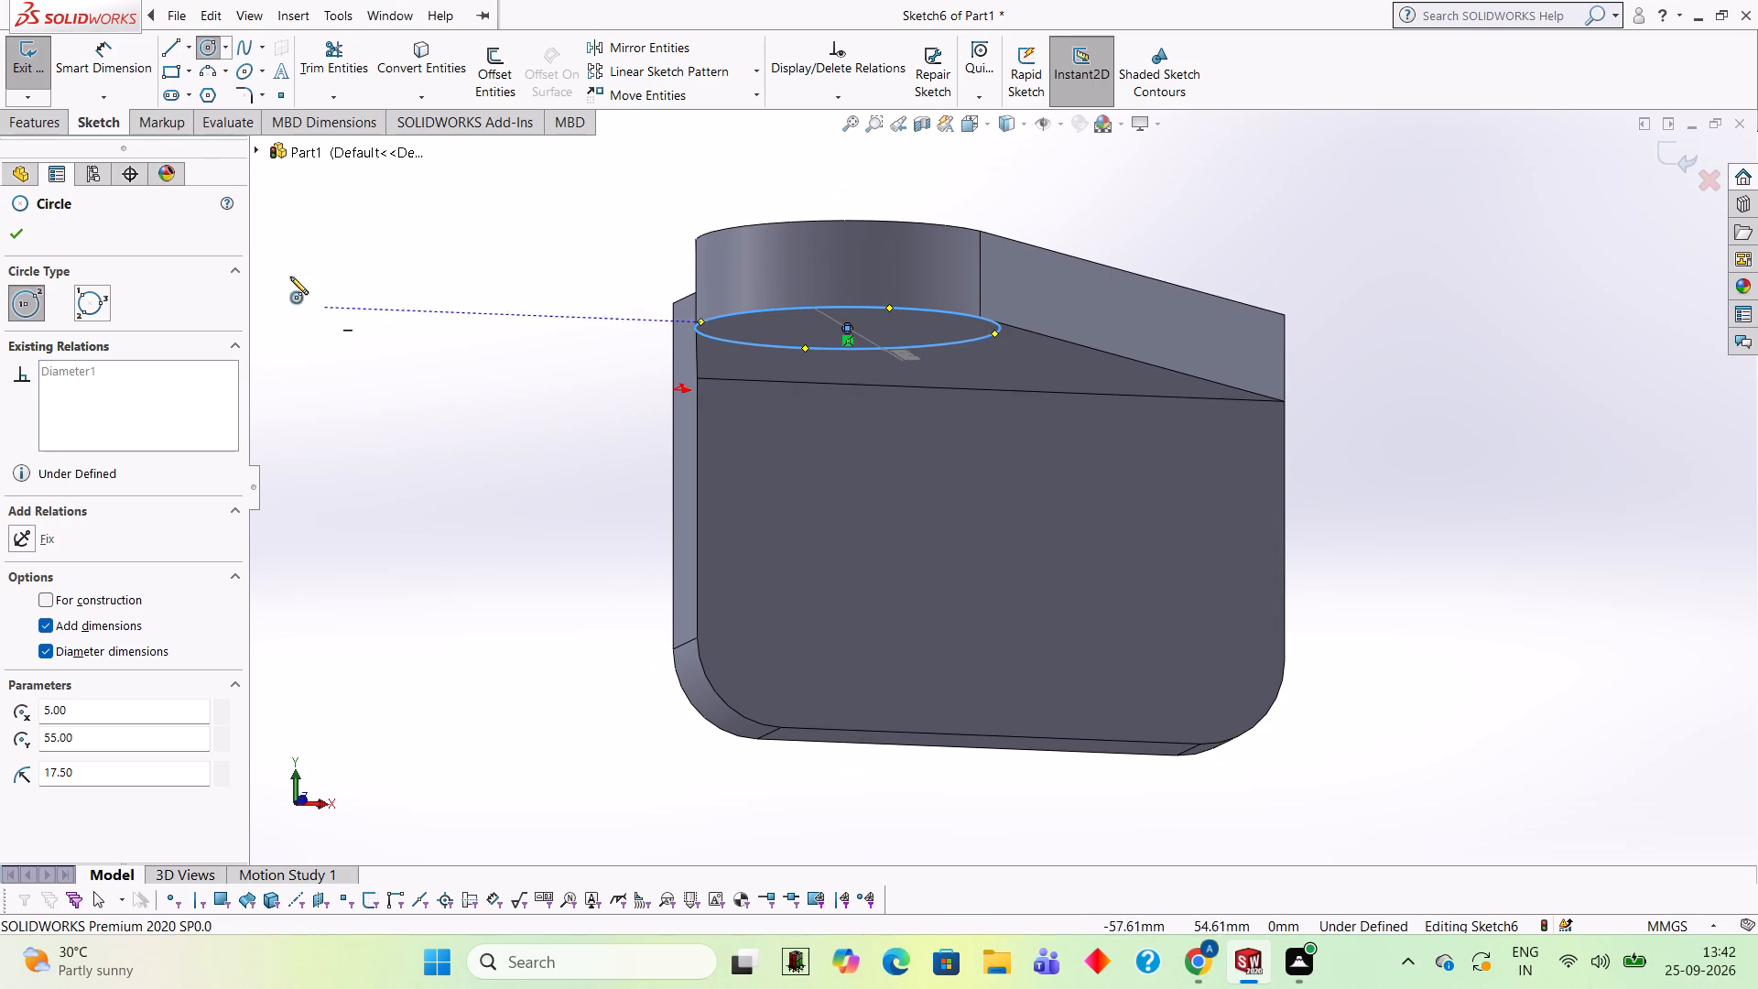
left_click(27, 126)
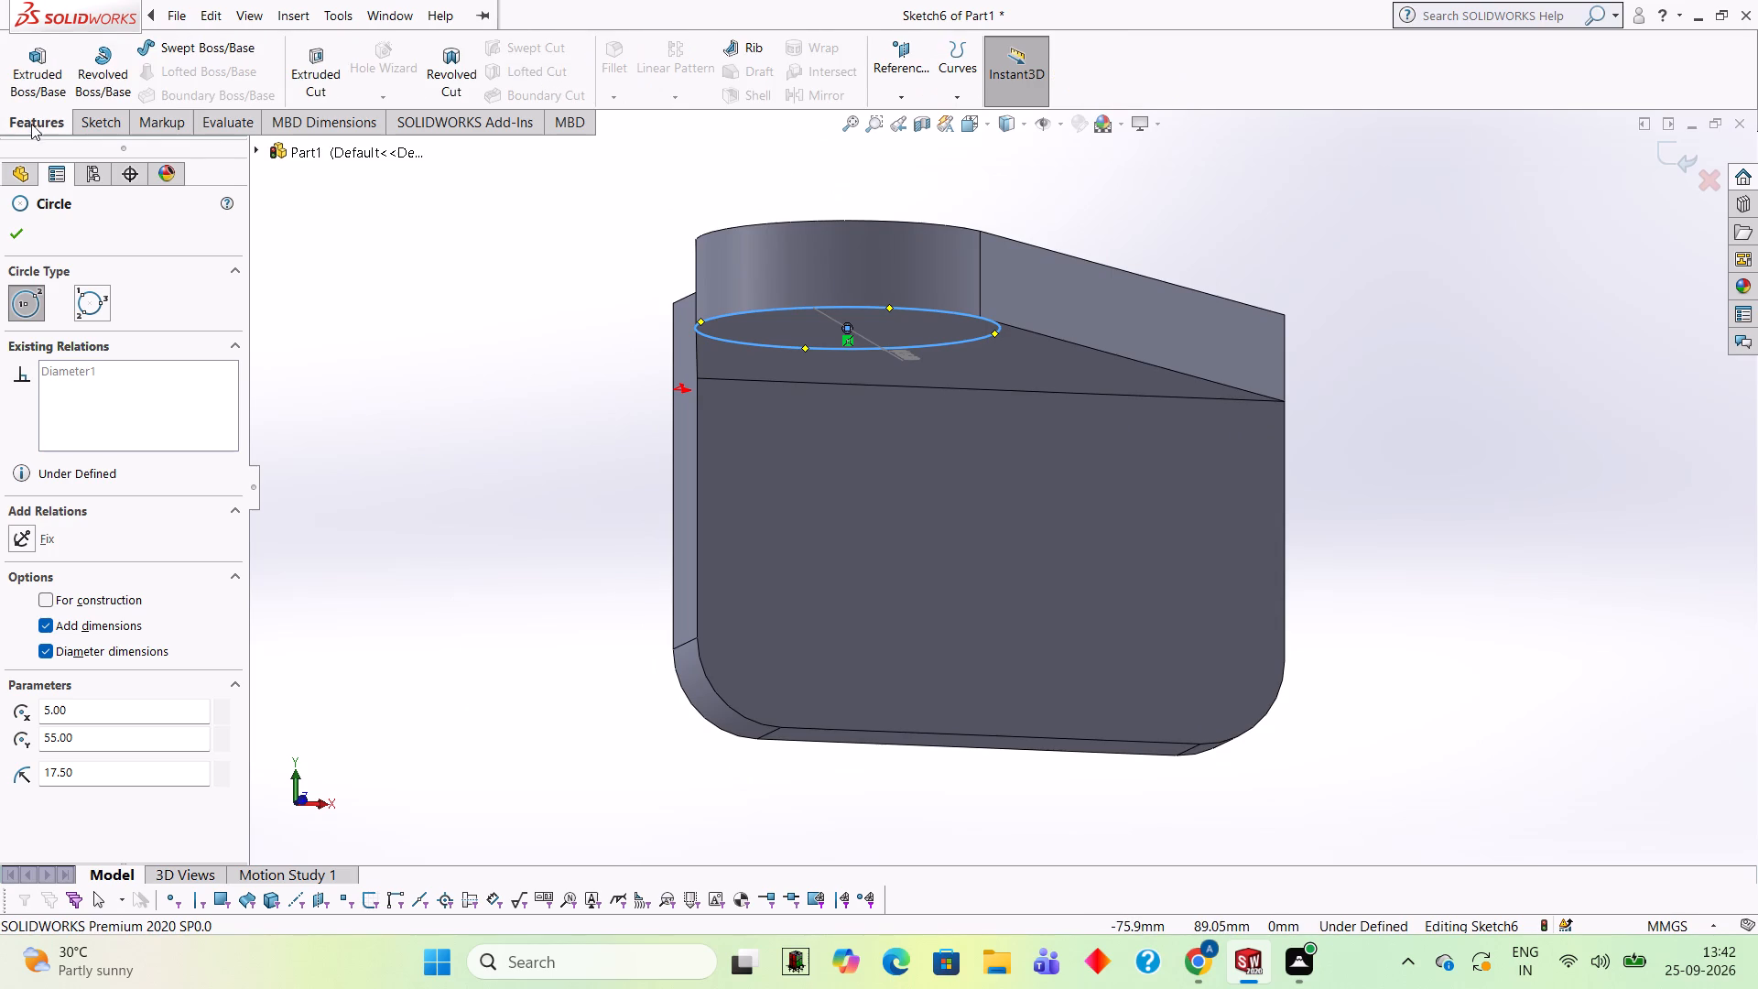
left_click(44, 82)
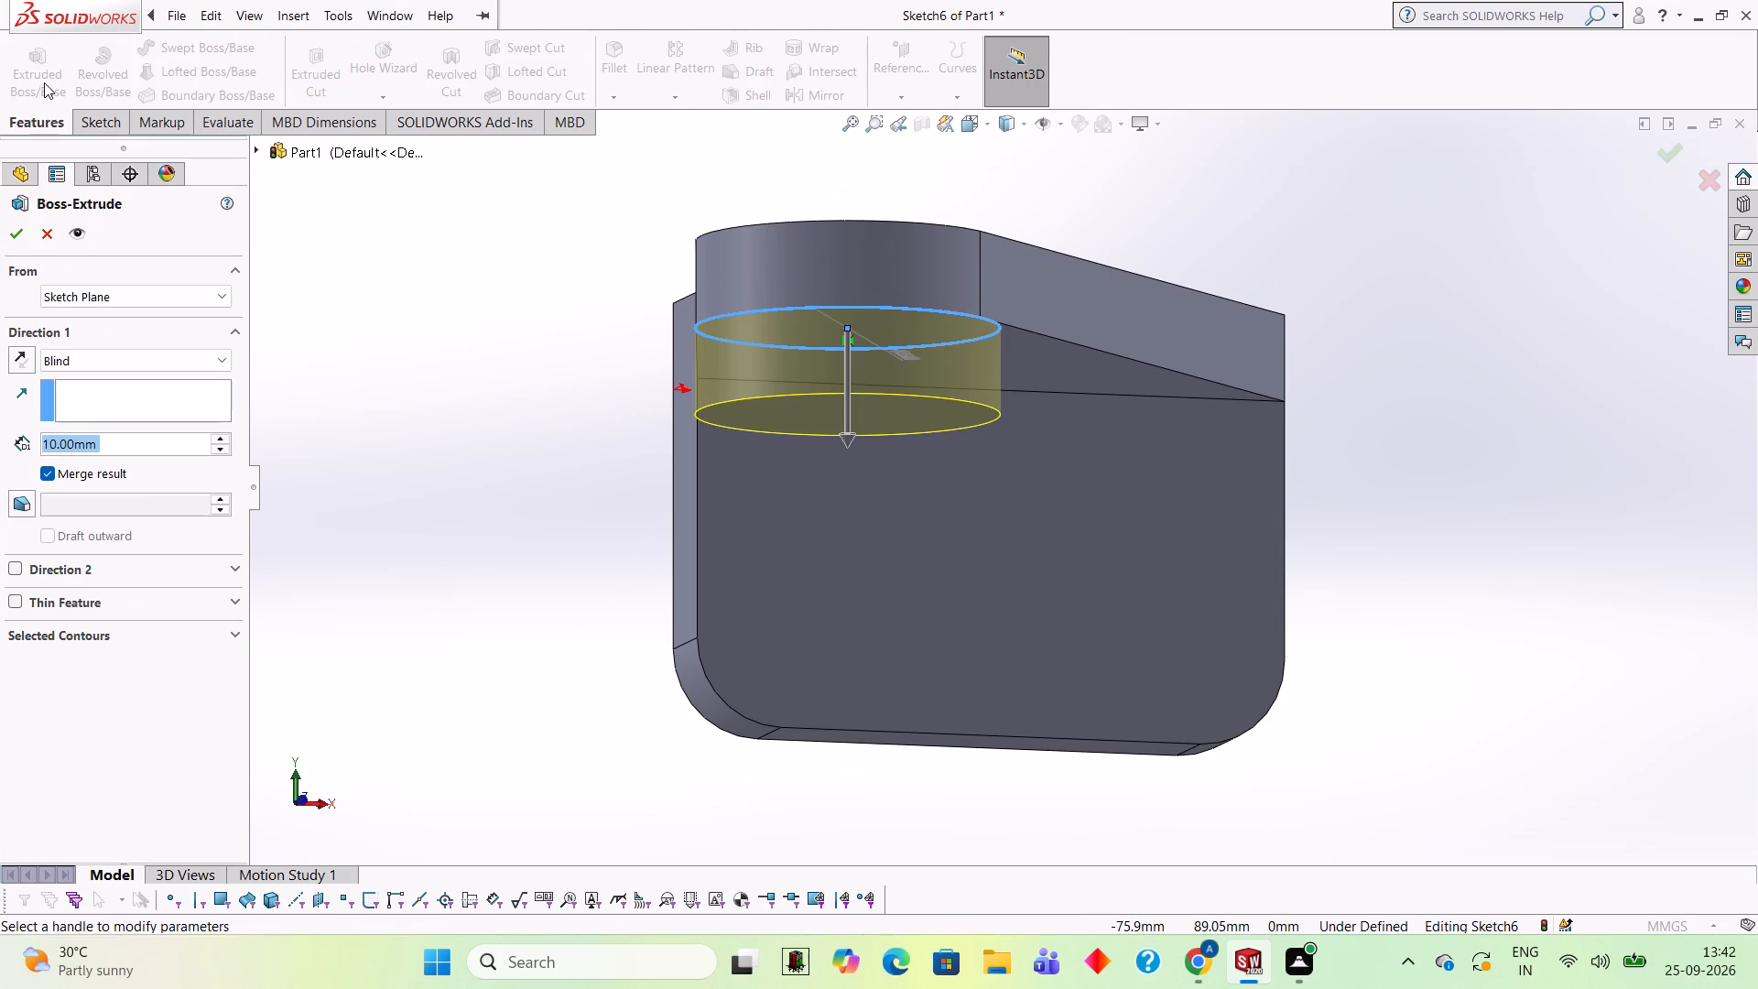
type("15")
key("Return")
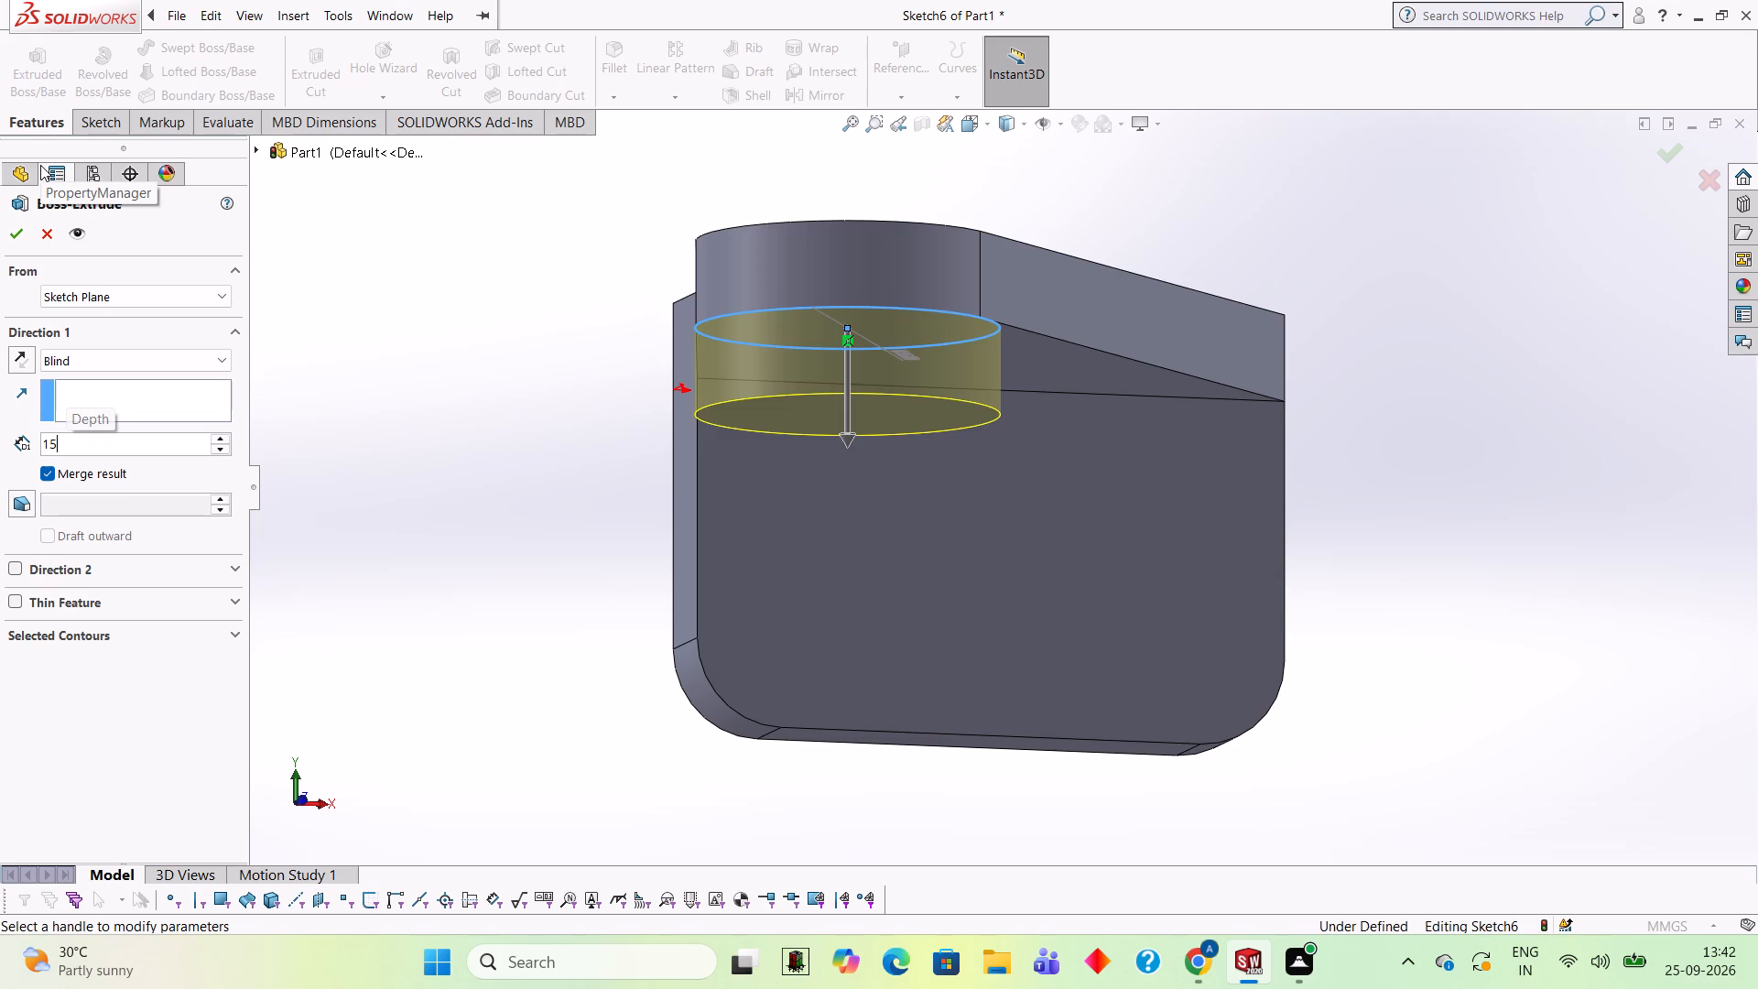
left_click(16, 234)
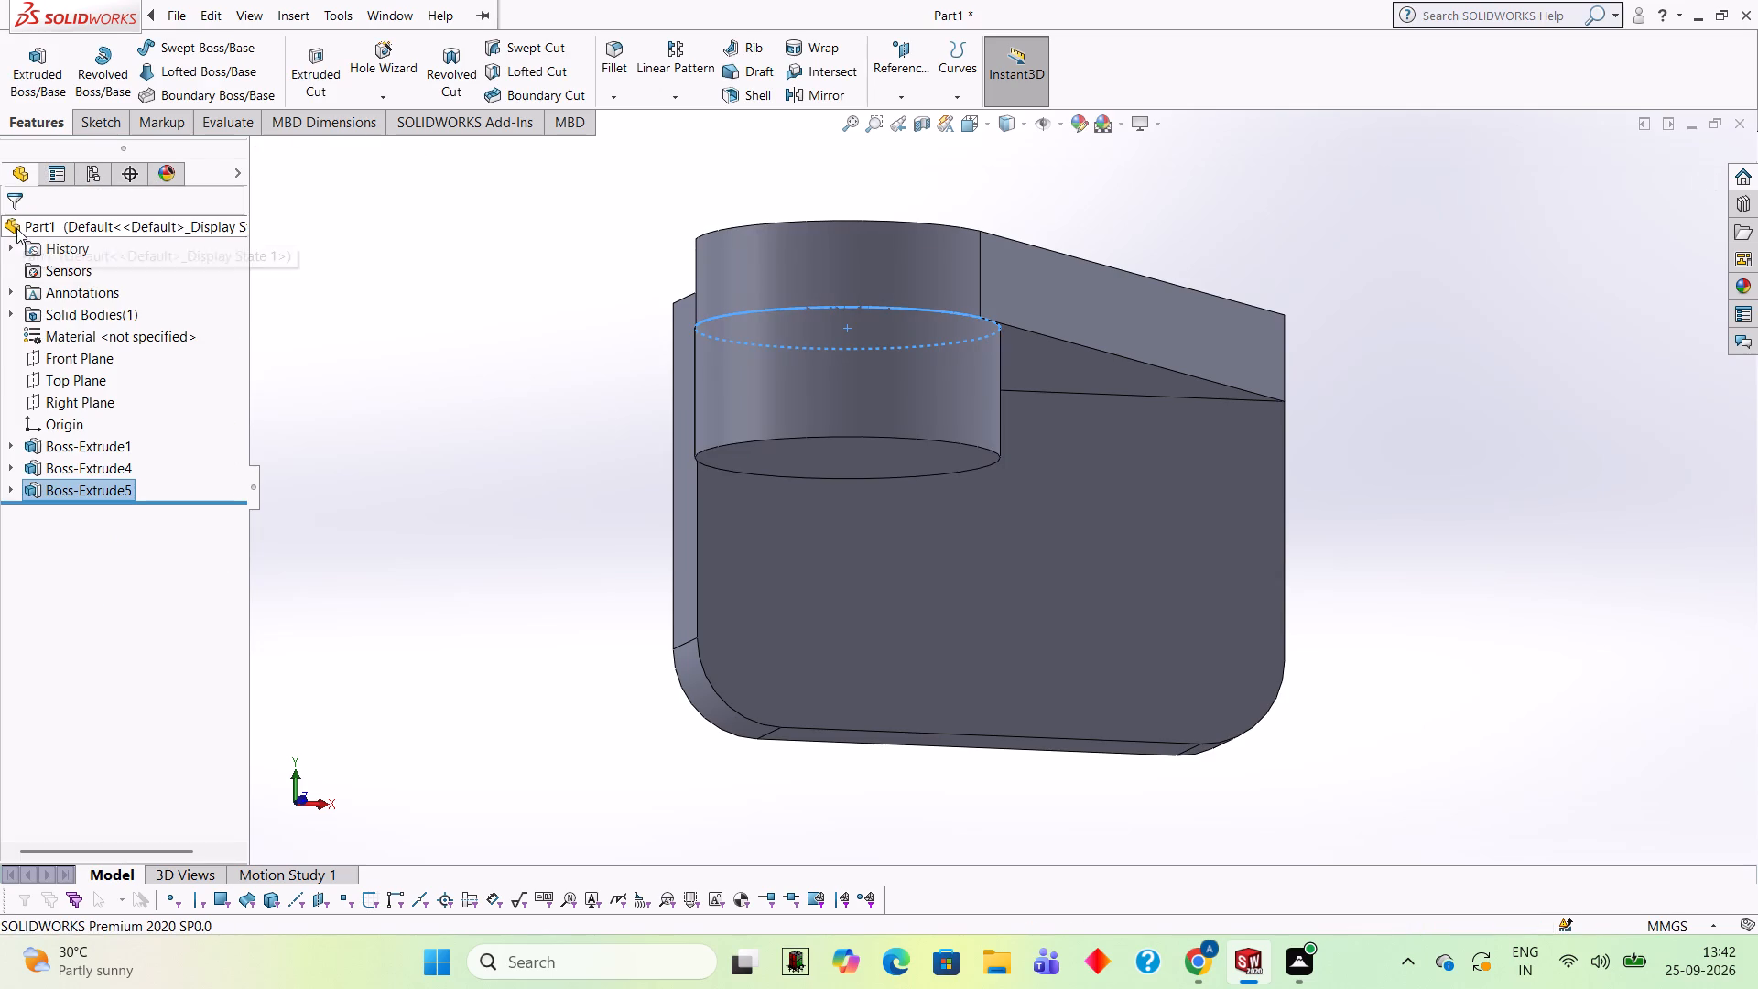
left_click(448, 387)
Start a sketch on the circular boss's end face and draw a 20 mm diameter circle concentric with the boss.
scroll(488, 544, "down", 1)
middle_click_drag(488, 544, 470, 309)
scroll(470, 315, "up", 1)
middle_click_drag(512, 548, 506, 440)
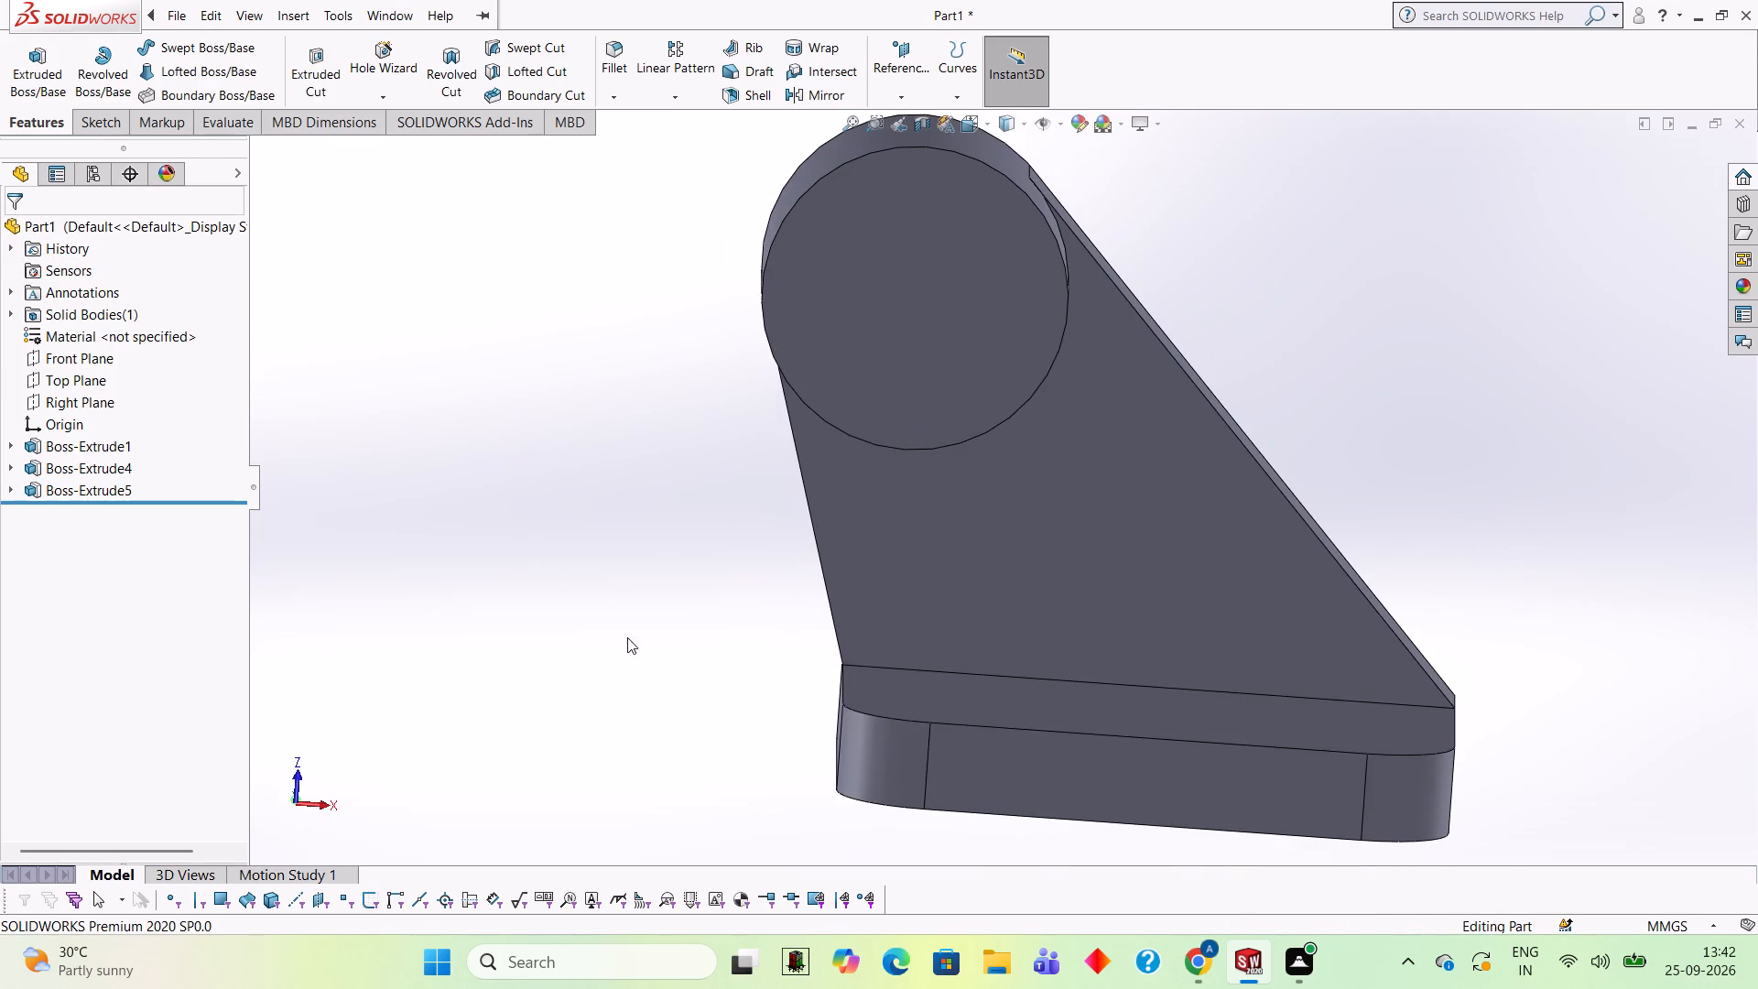
left_click(965, 264)
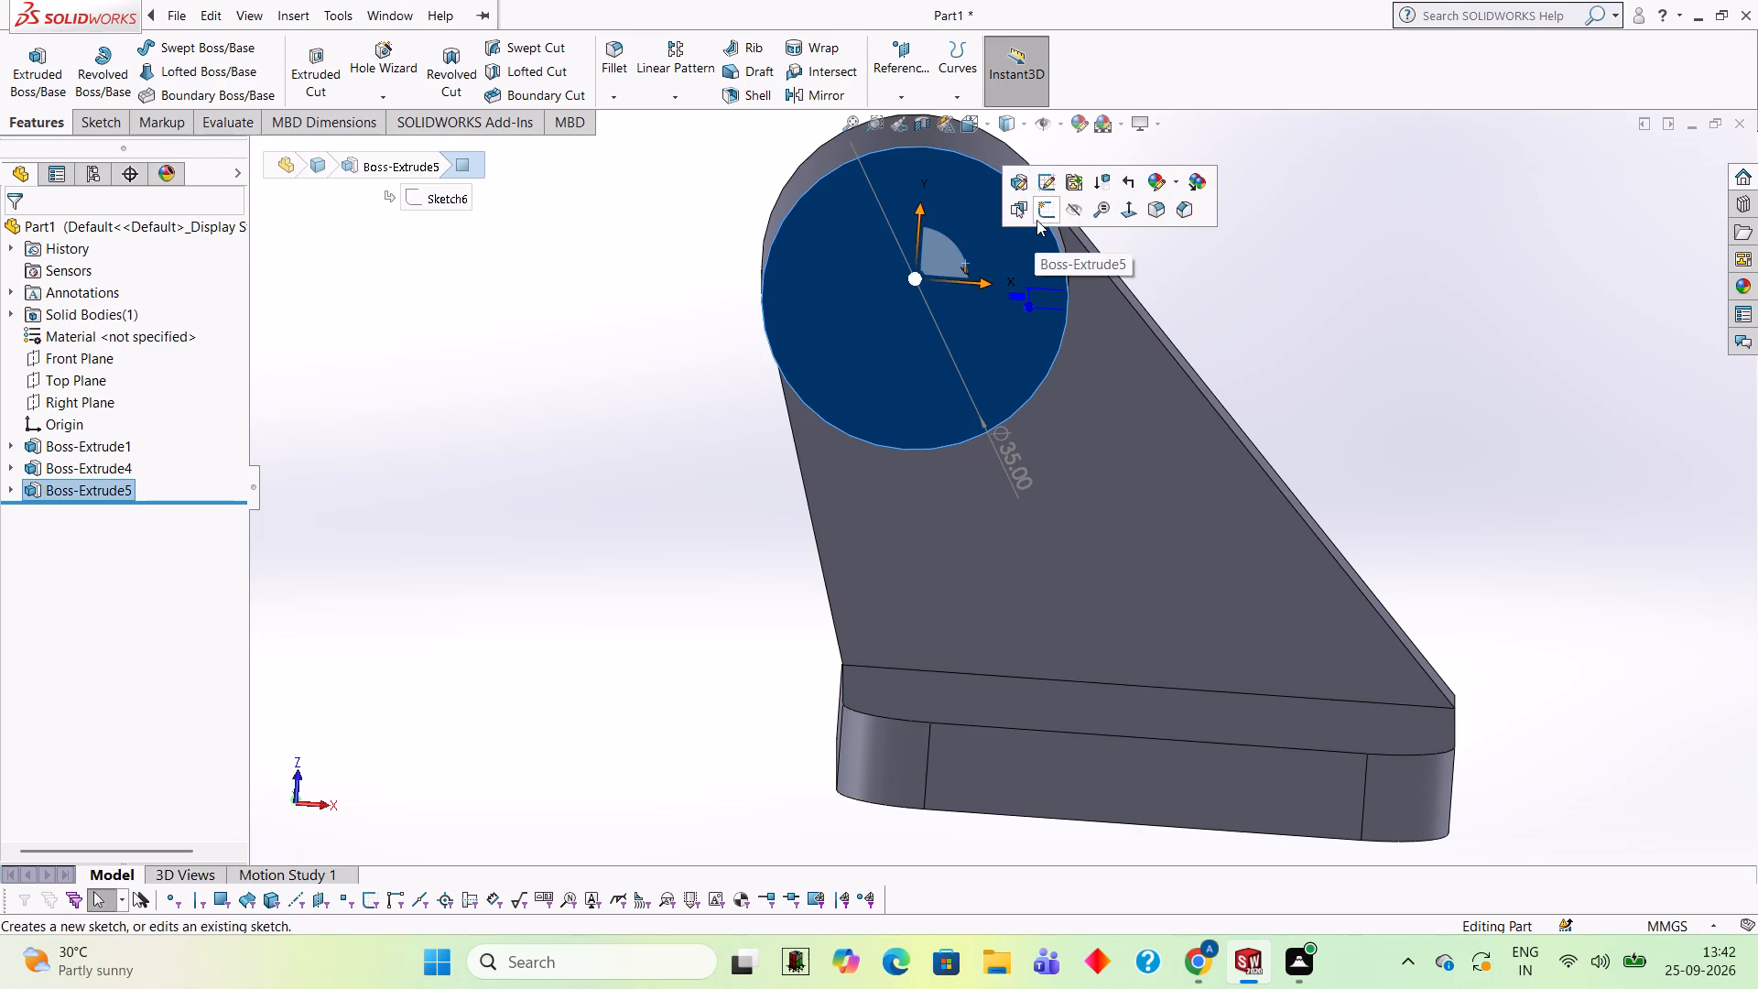
left_click(1039, 215)
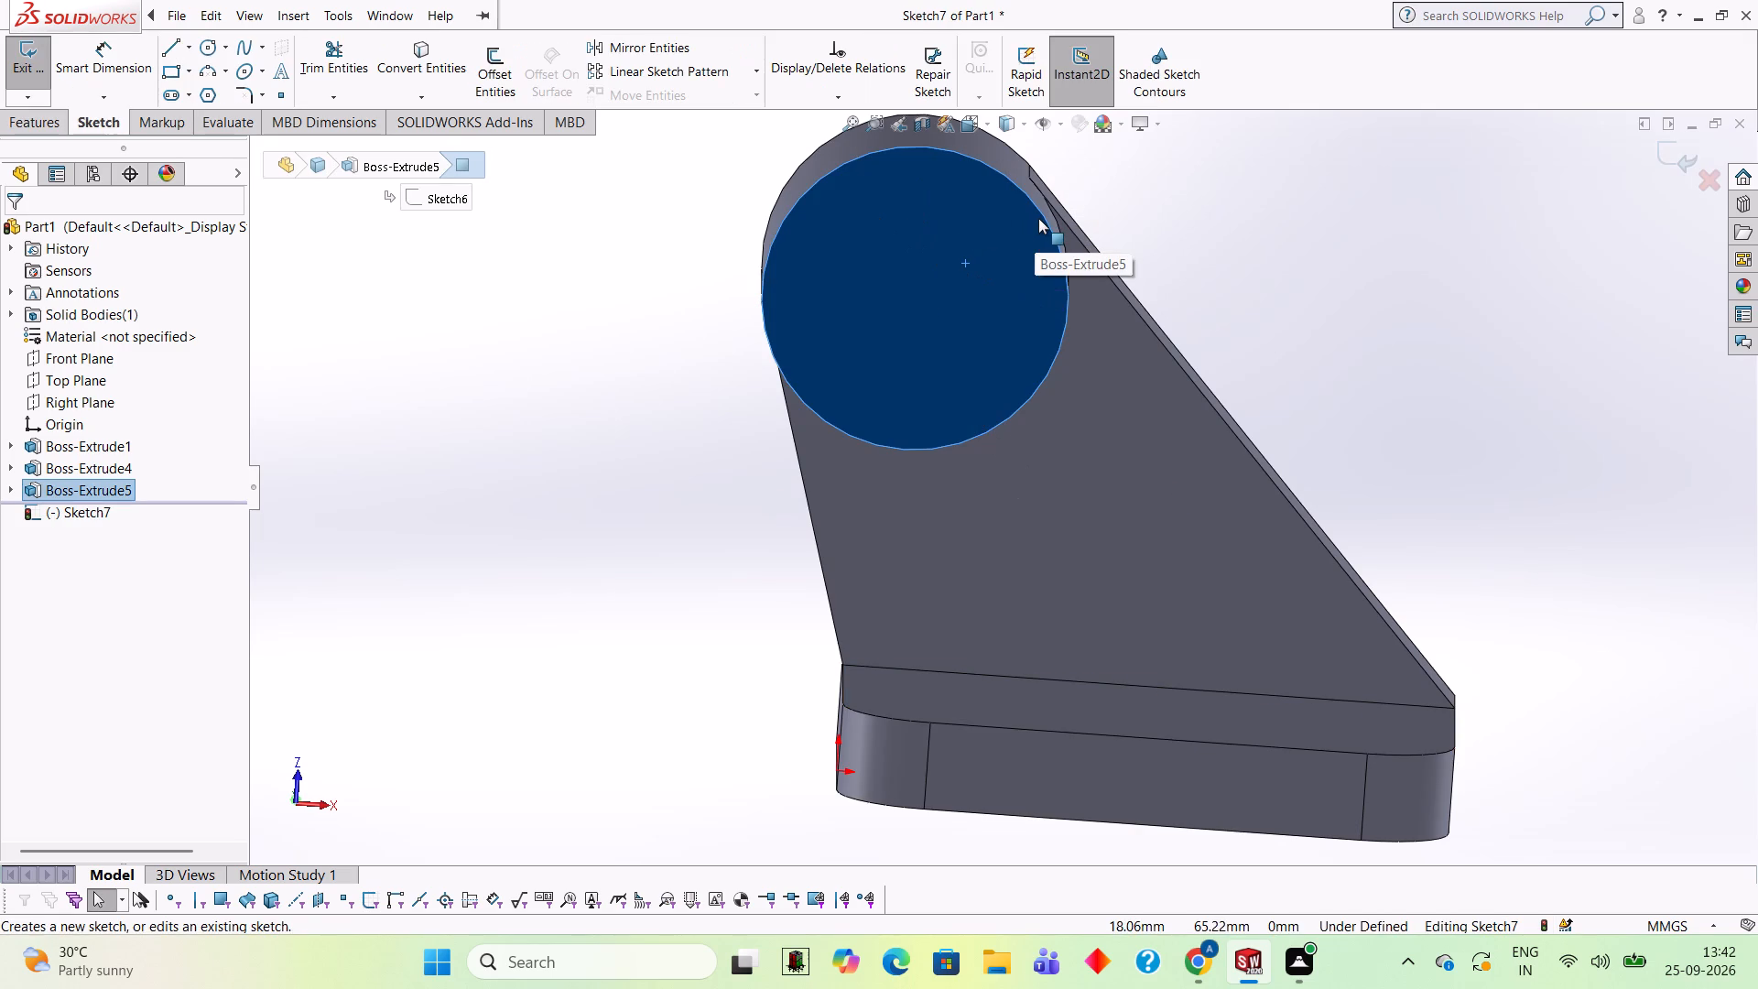
key("ctrl+8")
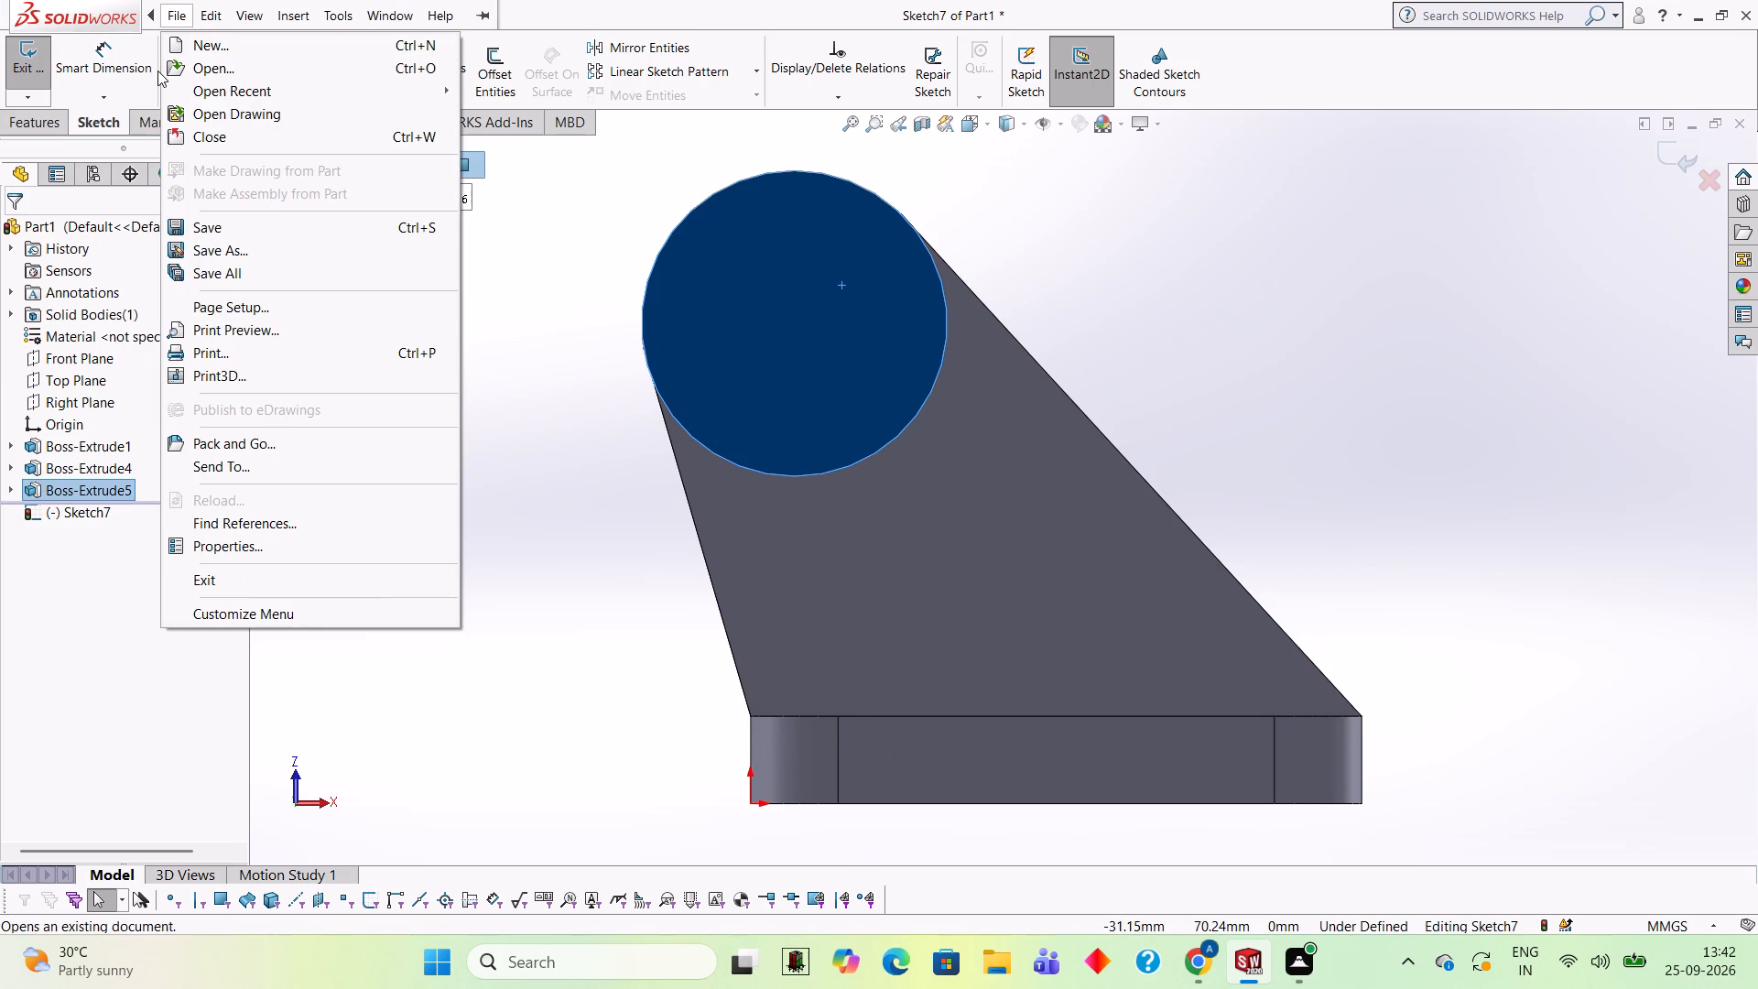
left_click(493, 291)
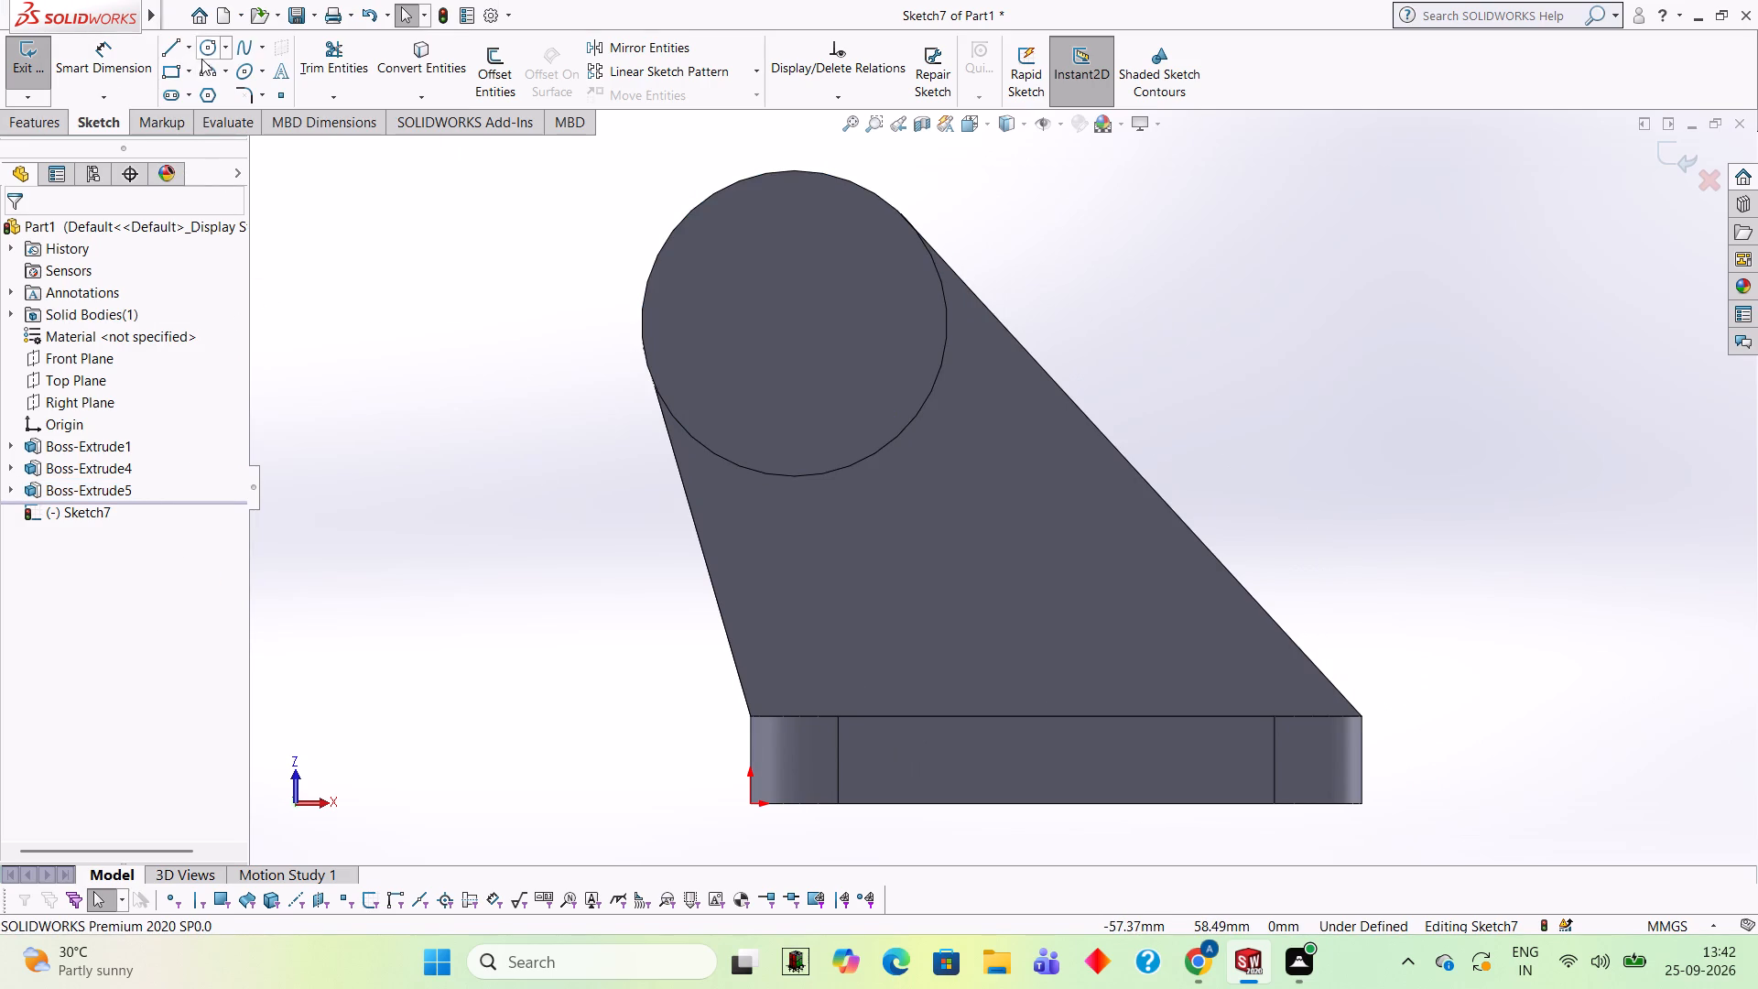
left_click(214, 54)
left_click(796, 380)
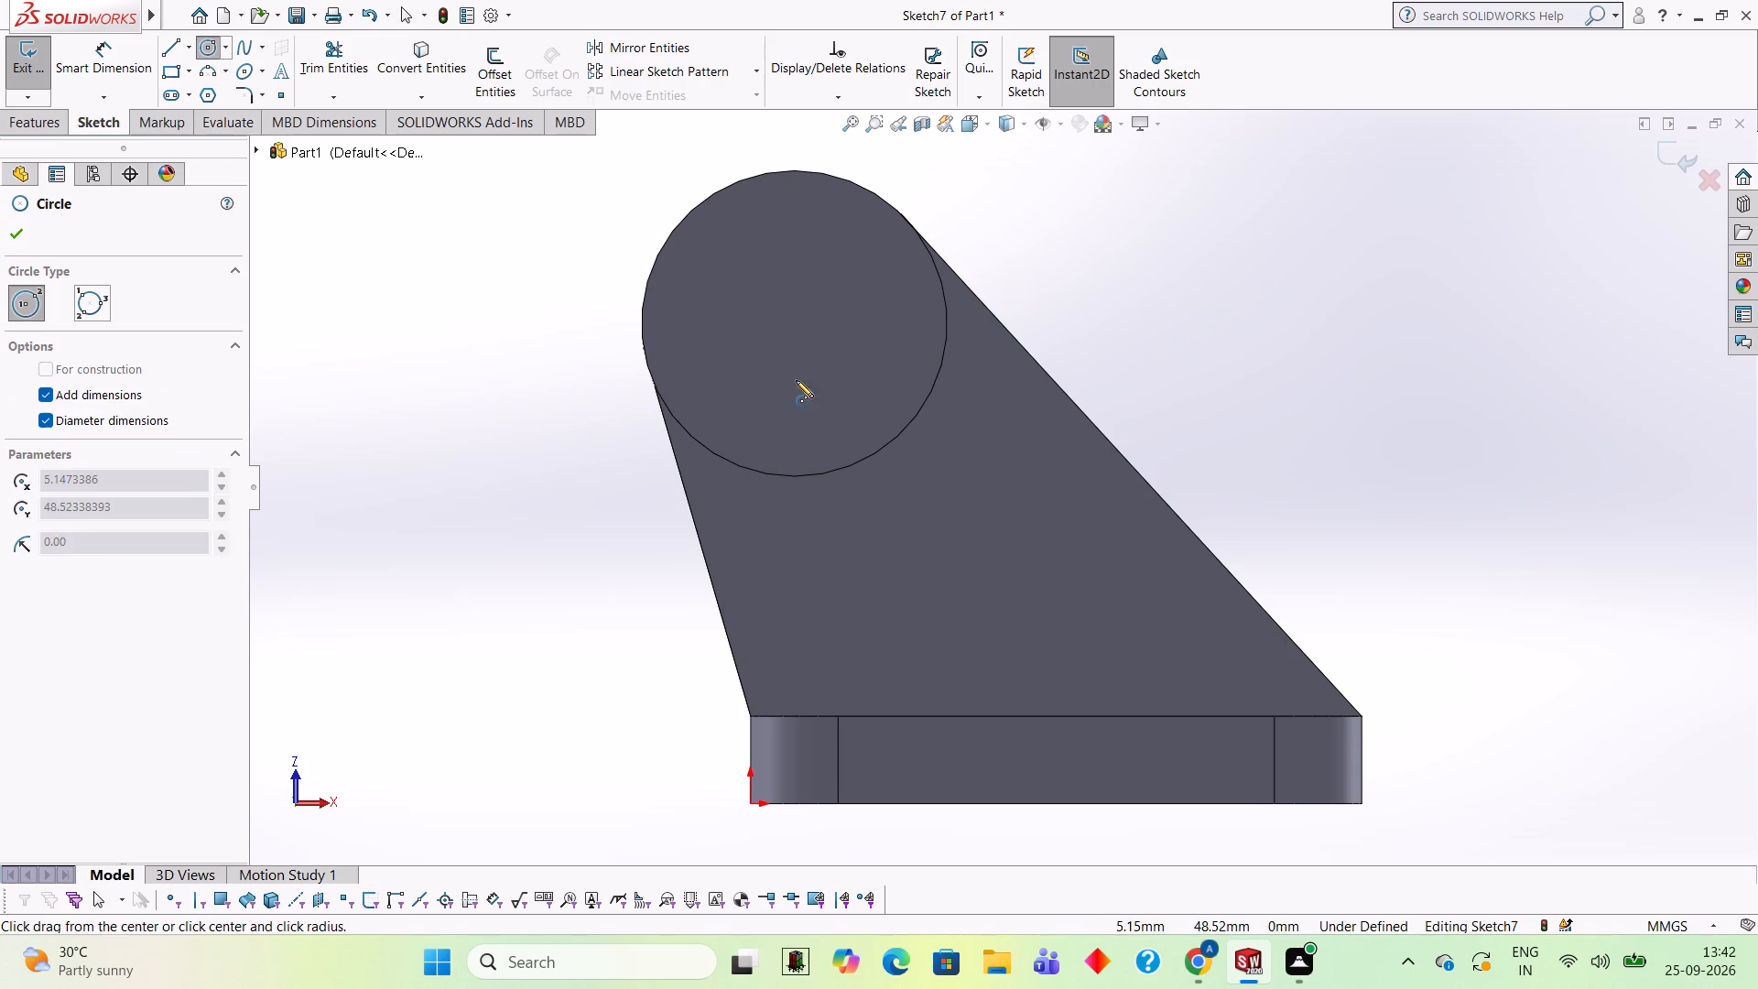
key("Escape")
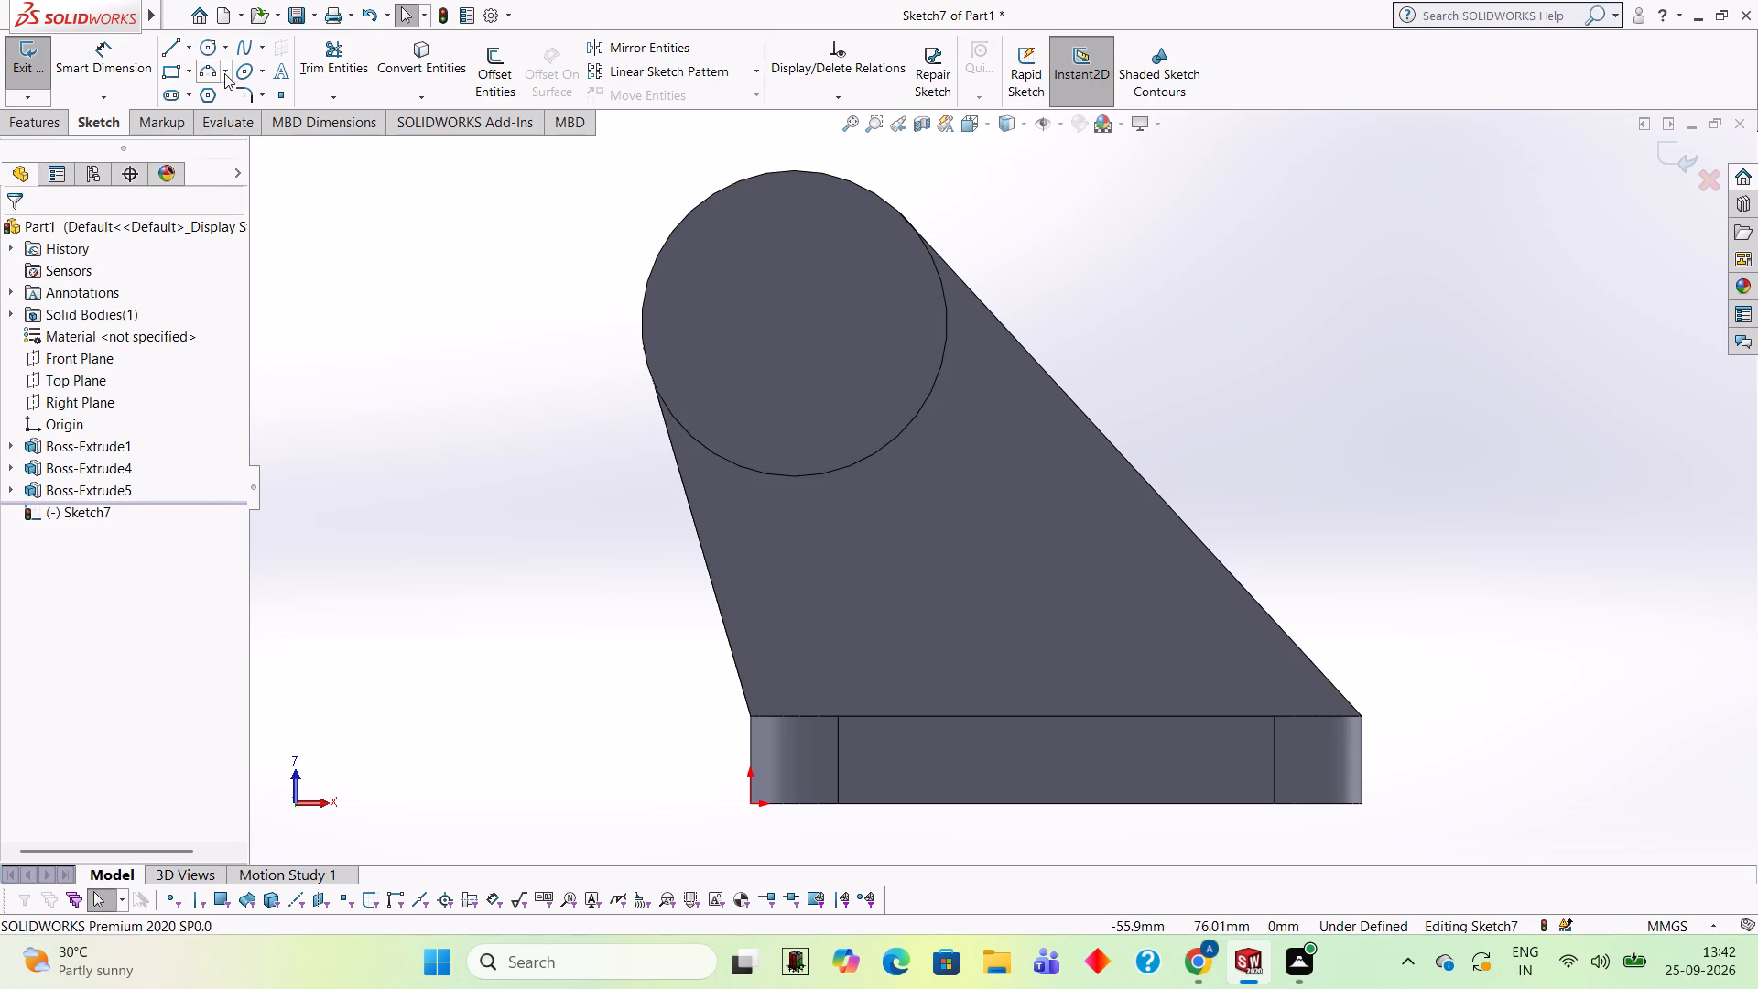
left_click_drag(212, 49, 239, 57)
left_click(210, 48)
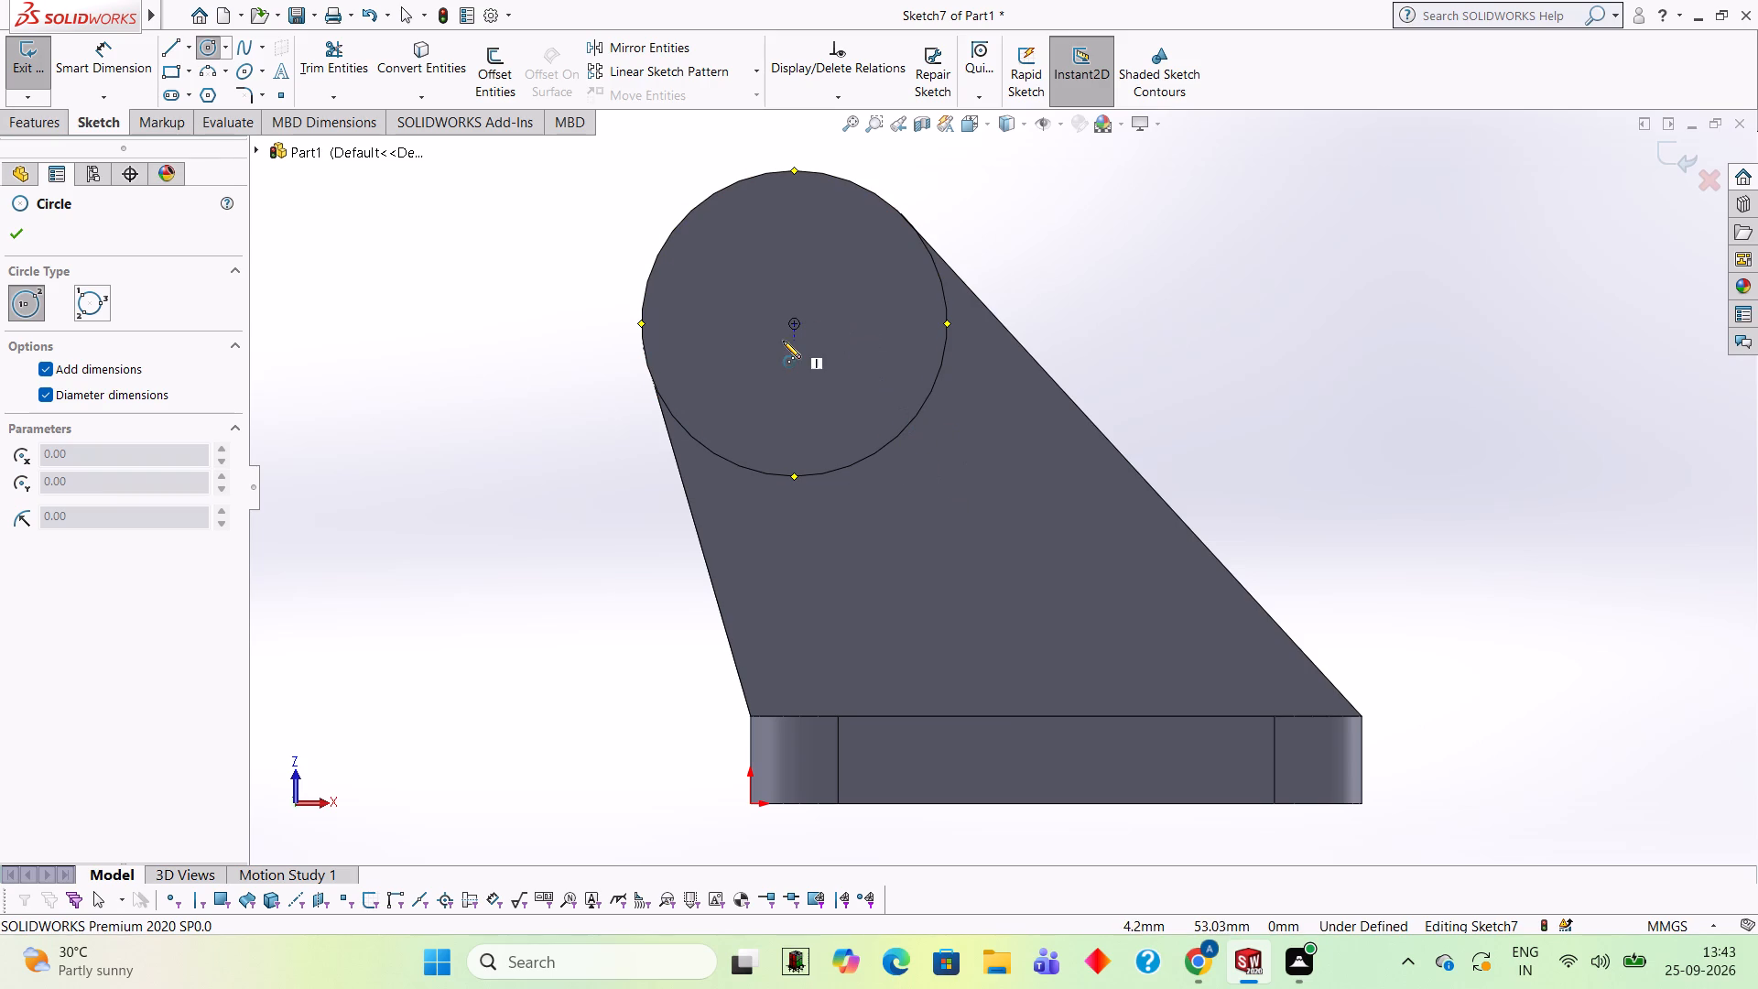
left_click(794, 321)
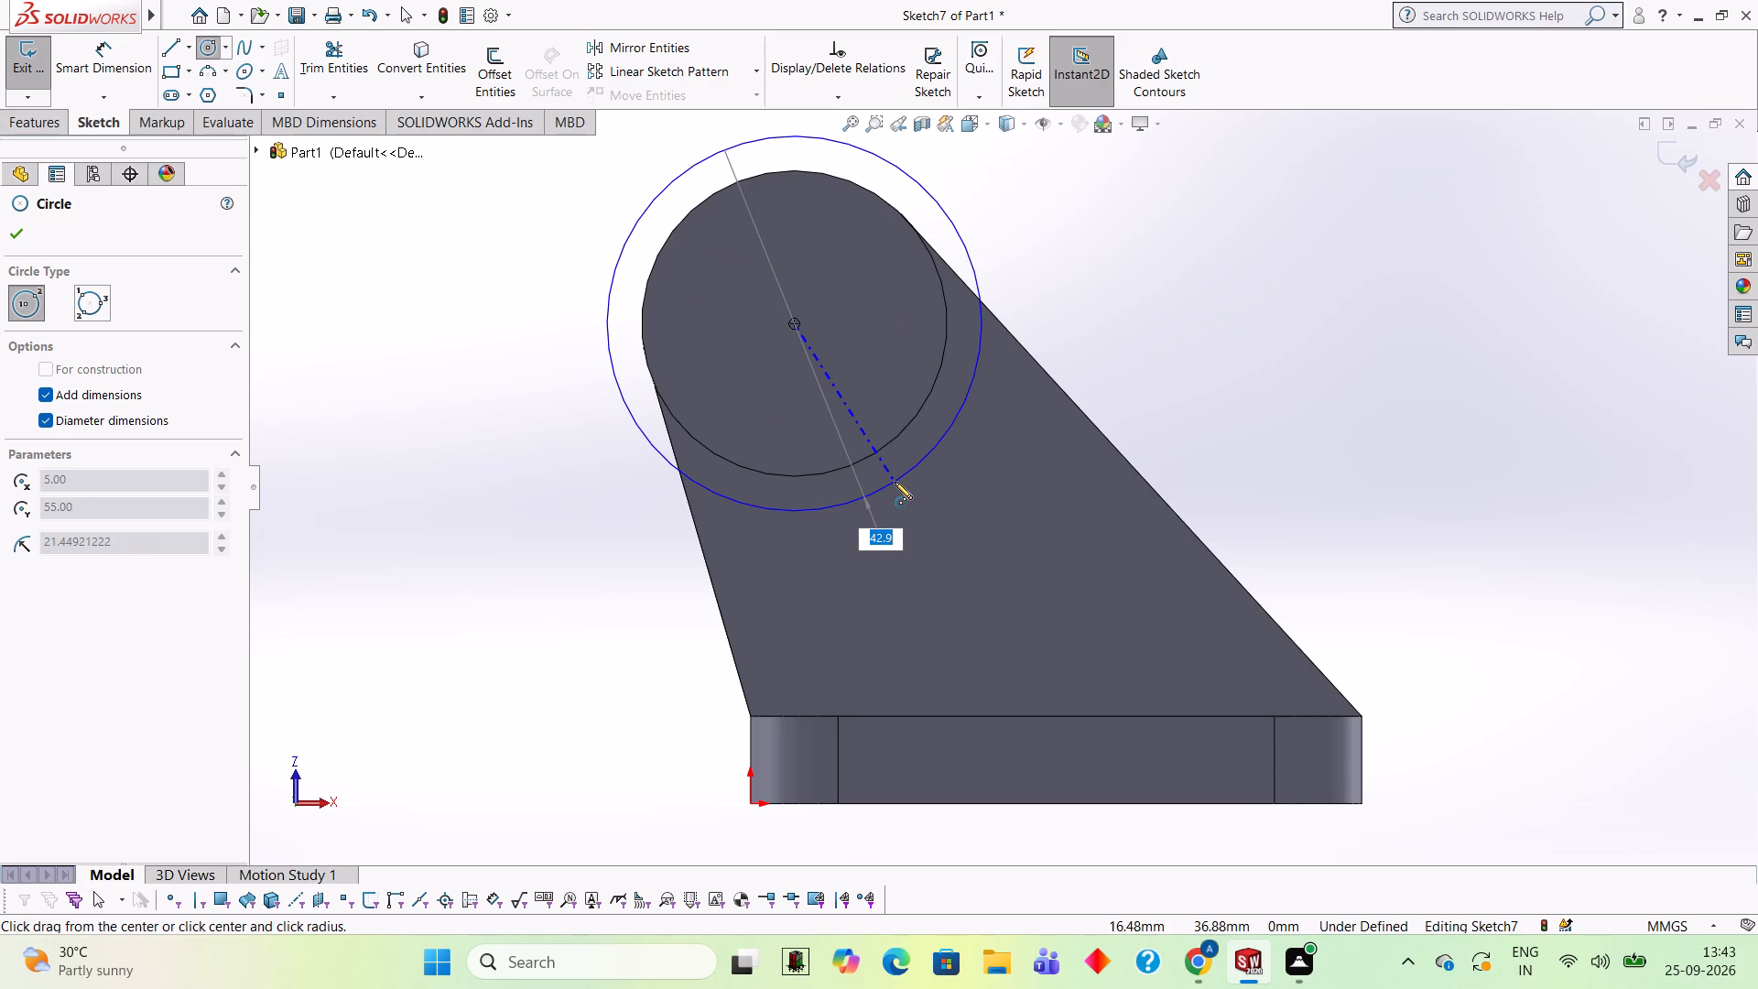
type("20")
key("Return")
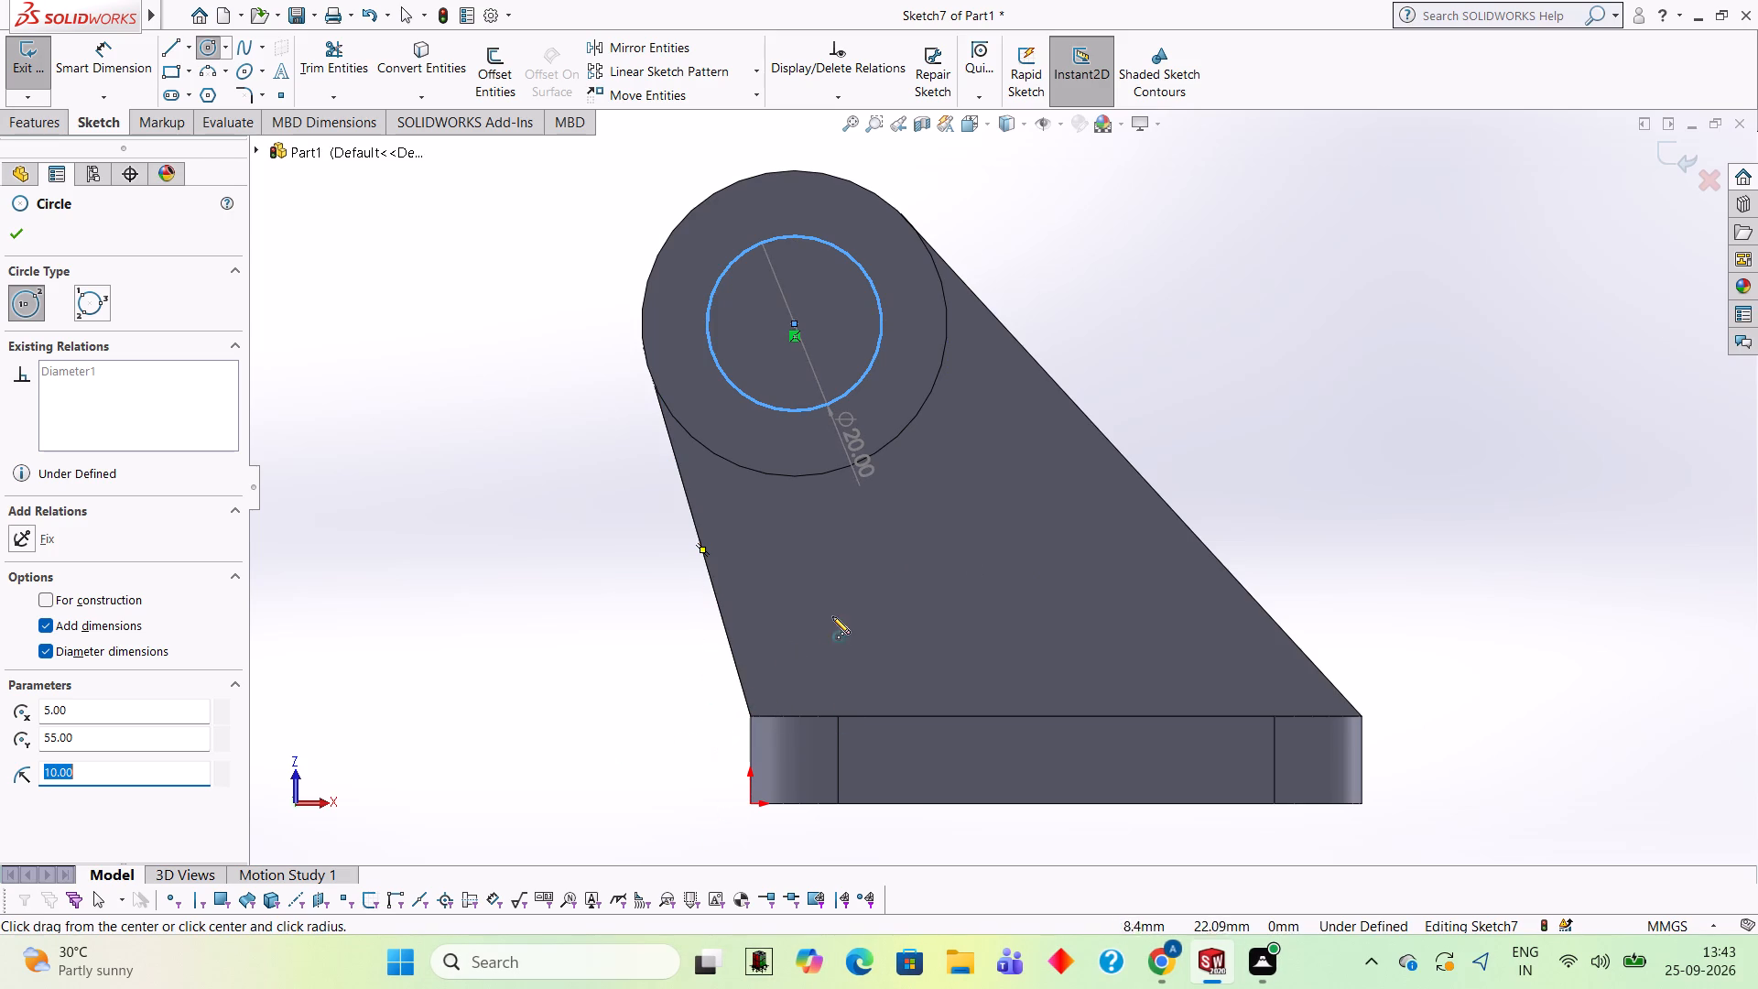
Cut the 20 mm circle through the boss and arm as a blind extruded cut 25 mm deep.
left_click(39, 123)
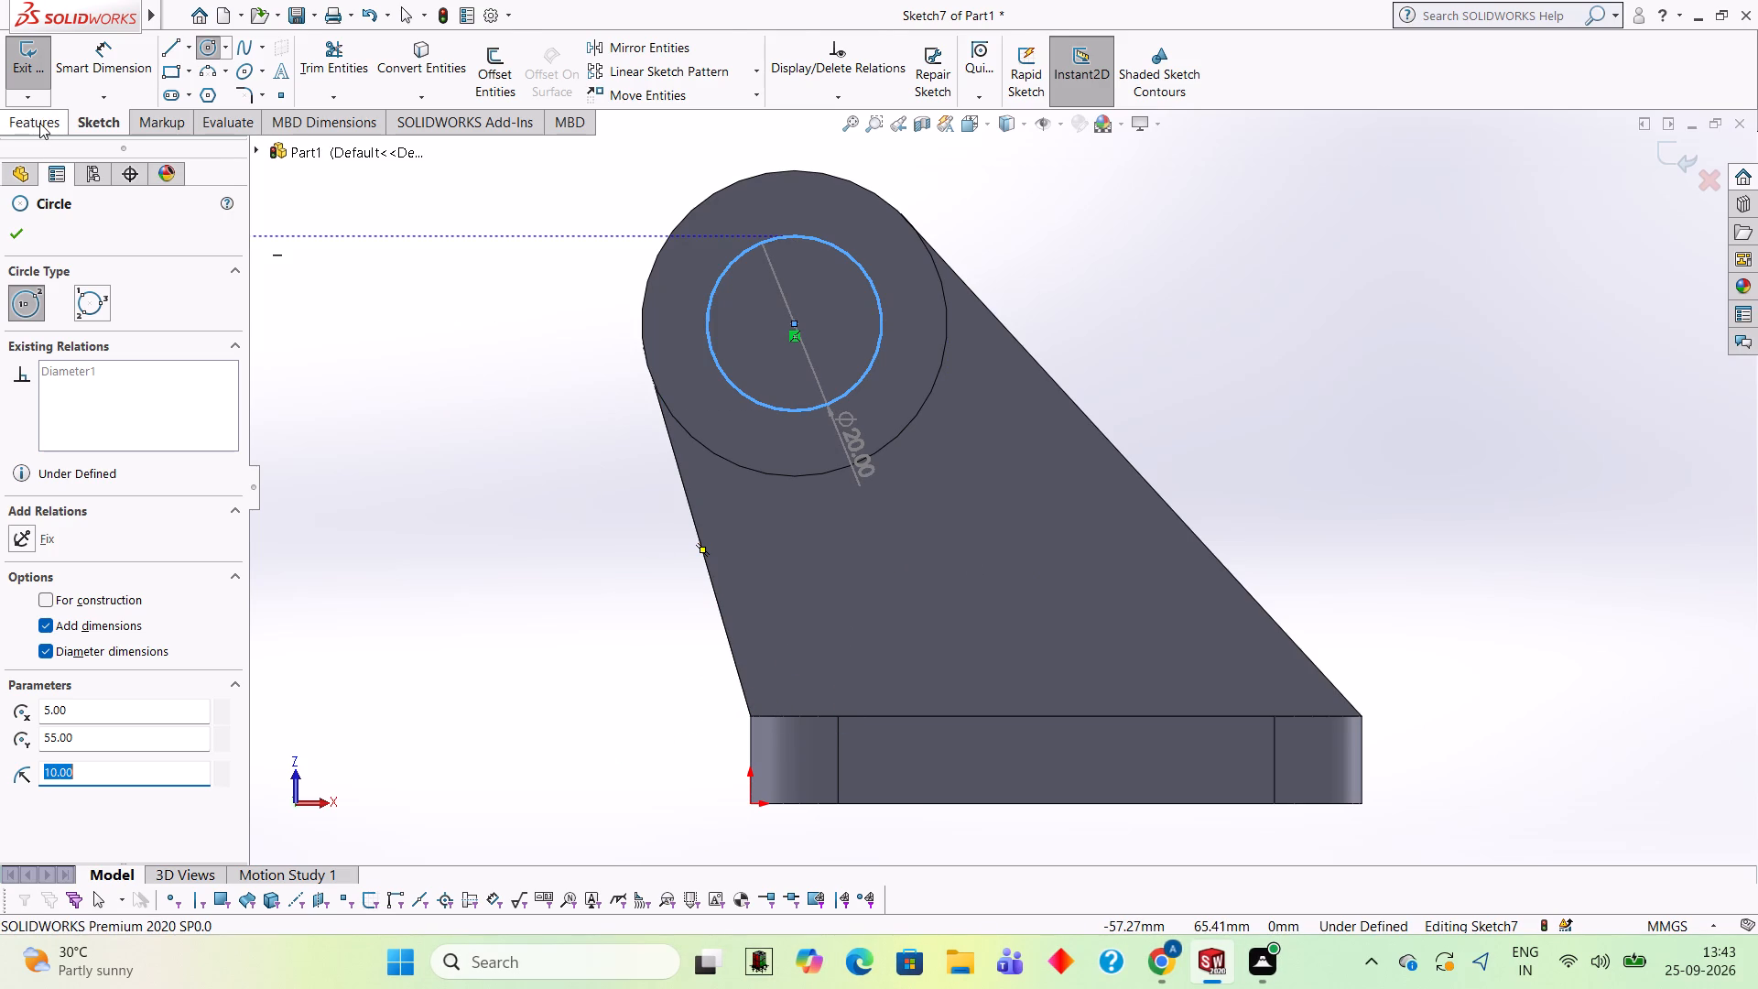
left_click(327, 61)
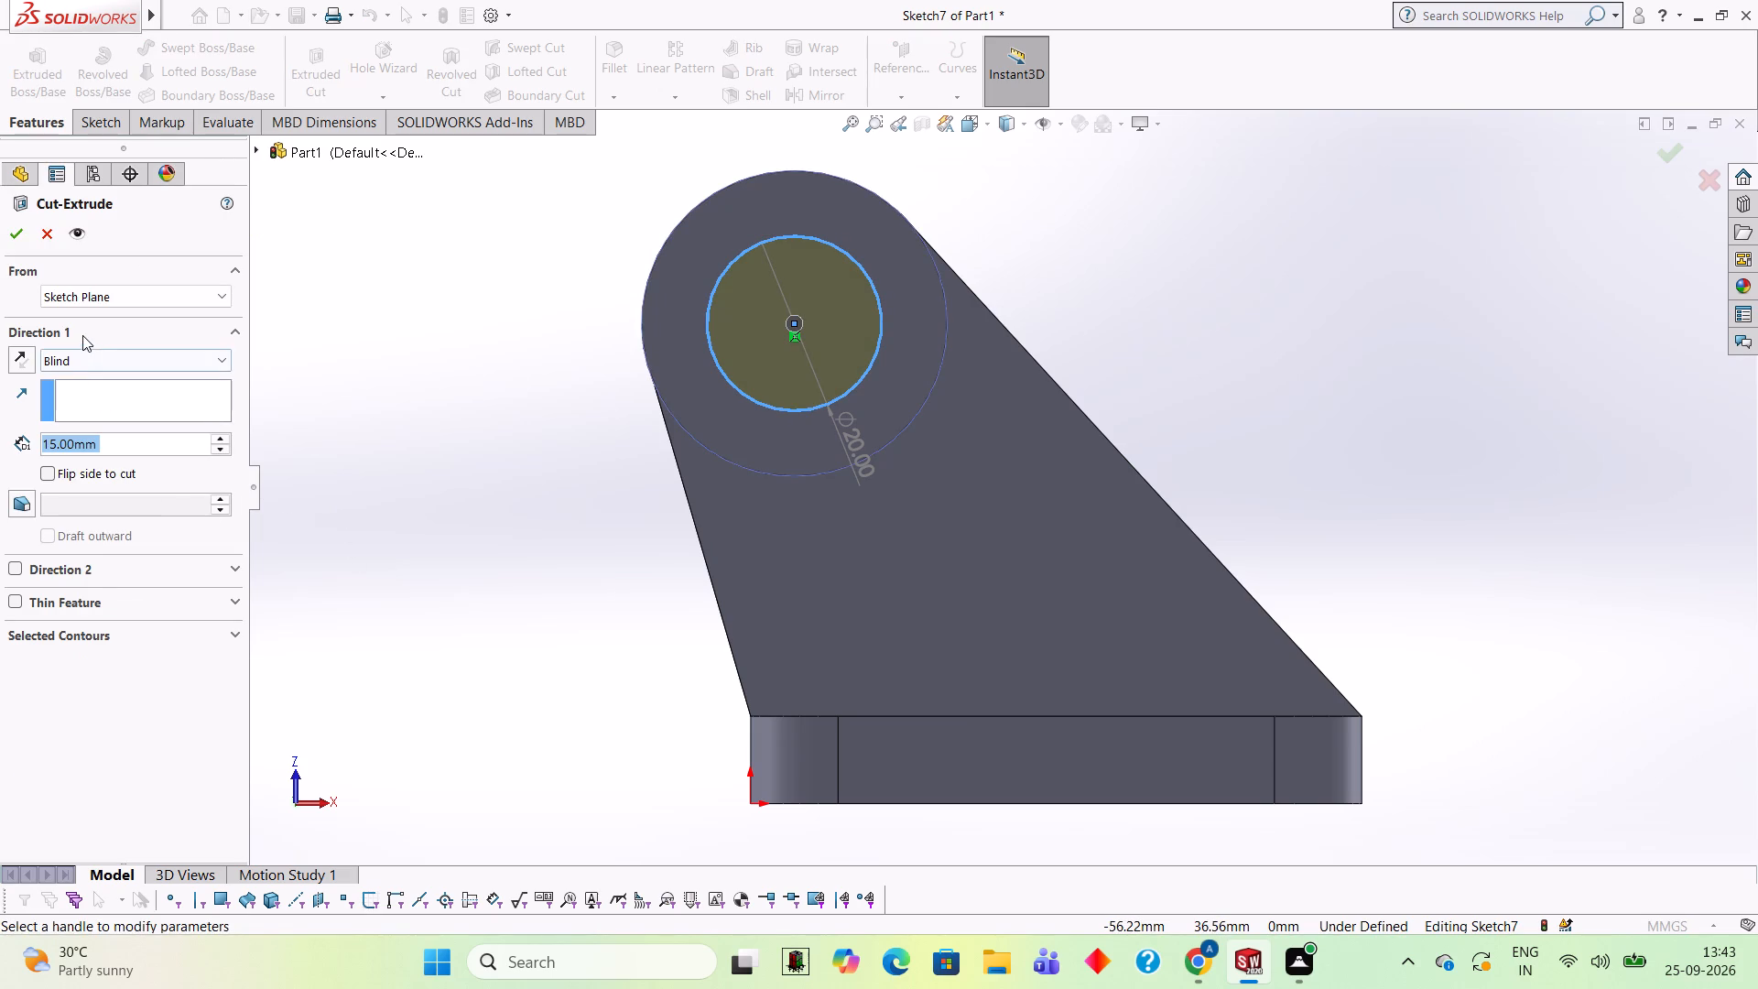
type("25")
key("Return")
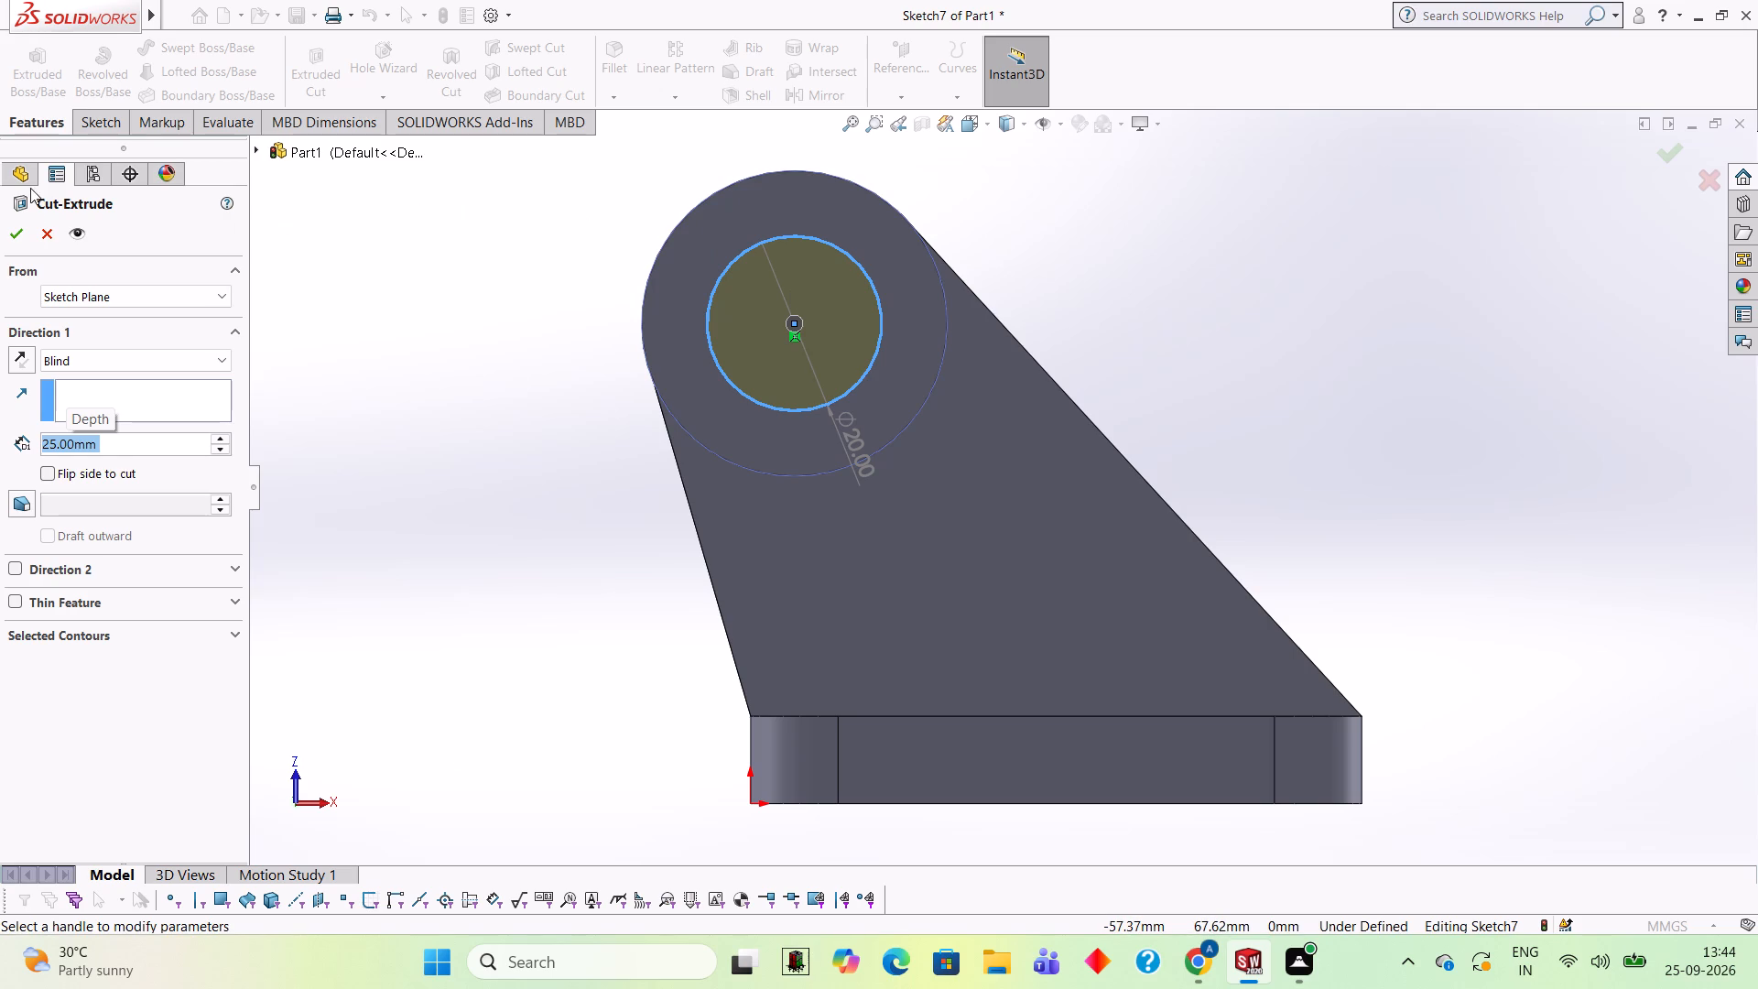
left_click(20, 227)
left_click(376, 347)
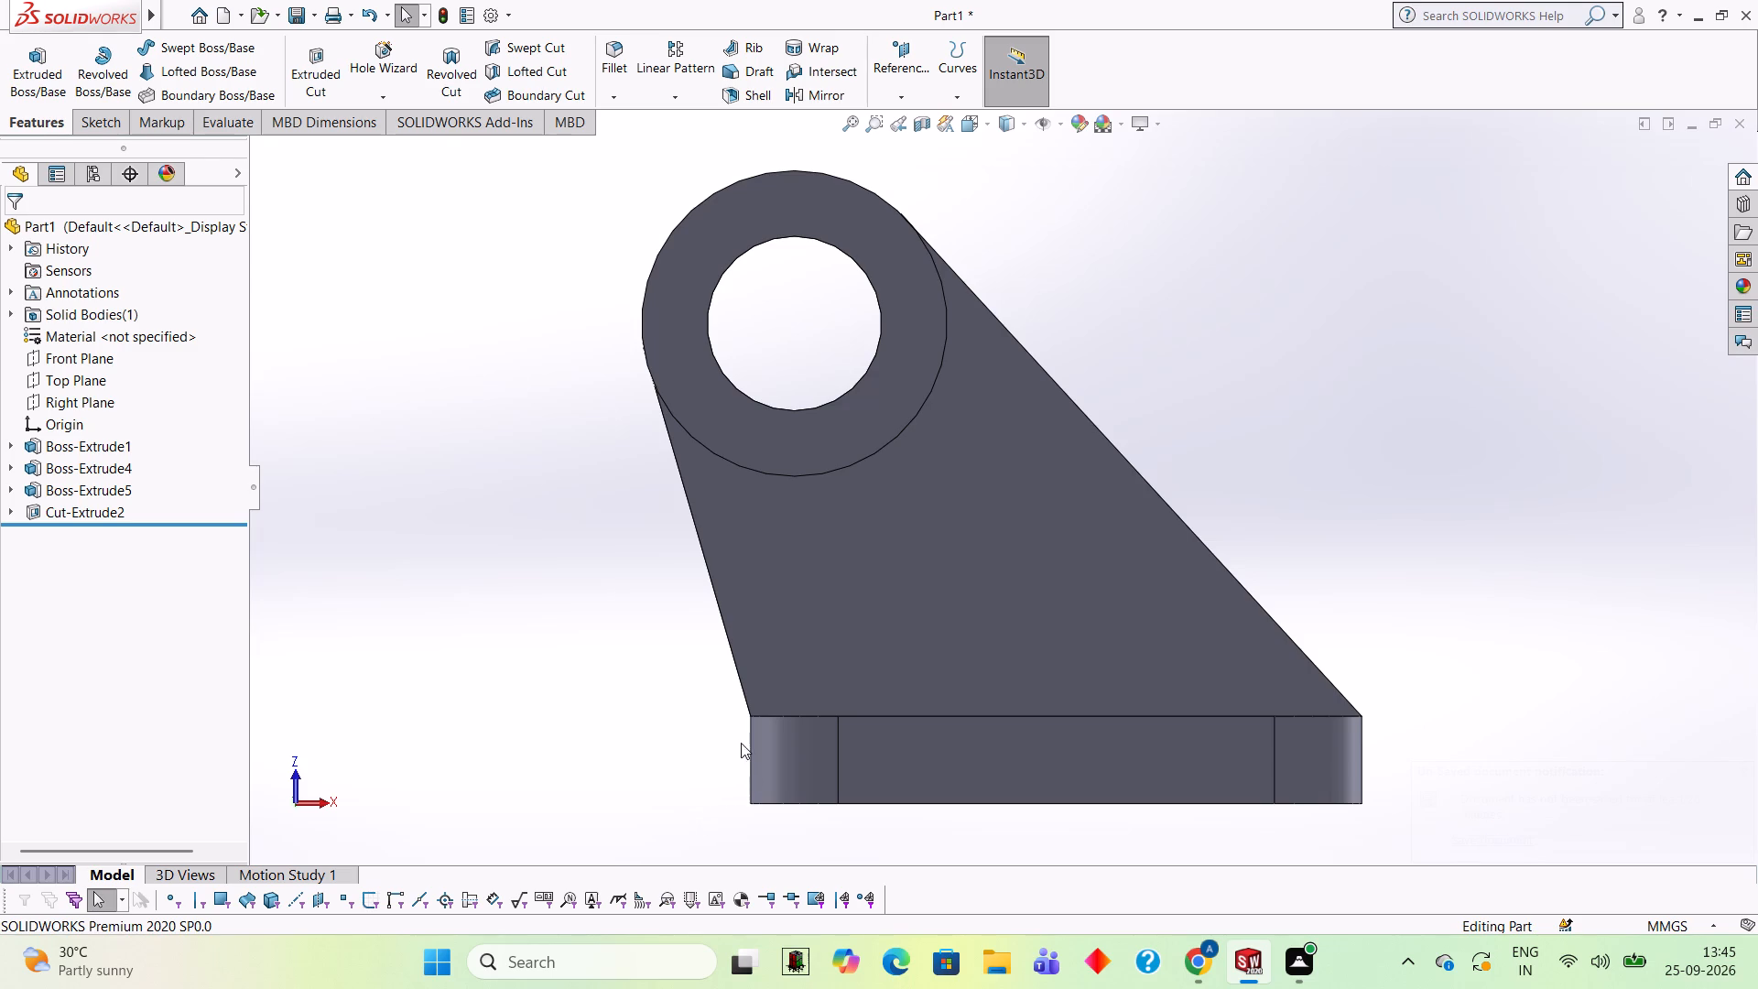
Sketch two level 10 mm diameter circles on the base plate's broad face, centred about 14 mm and 51 mm from its boss-side edge.
middle_click_drag(1161, 345, 1141, 522)
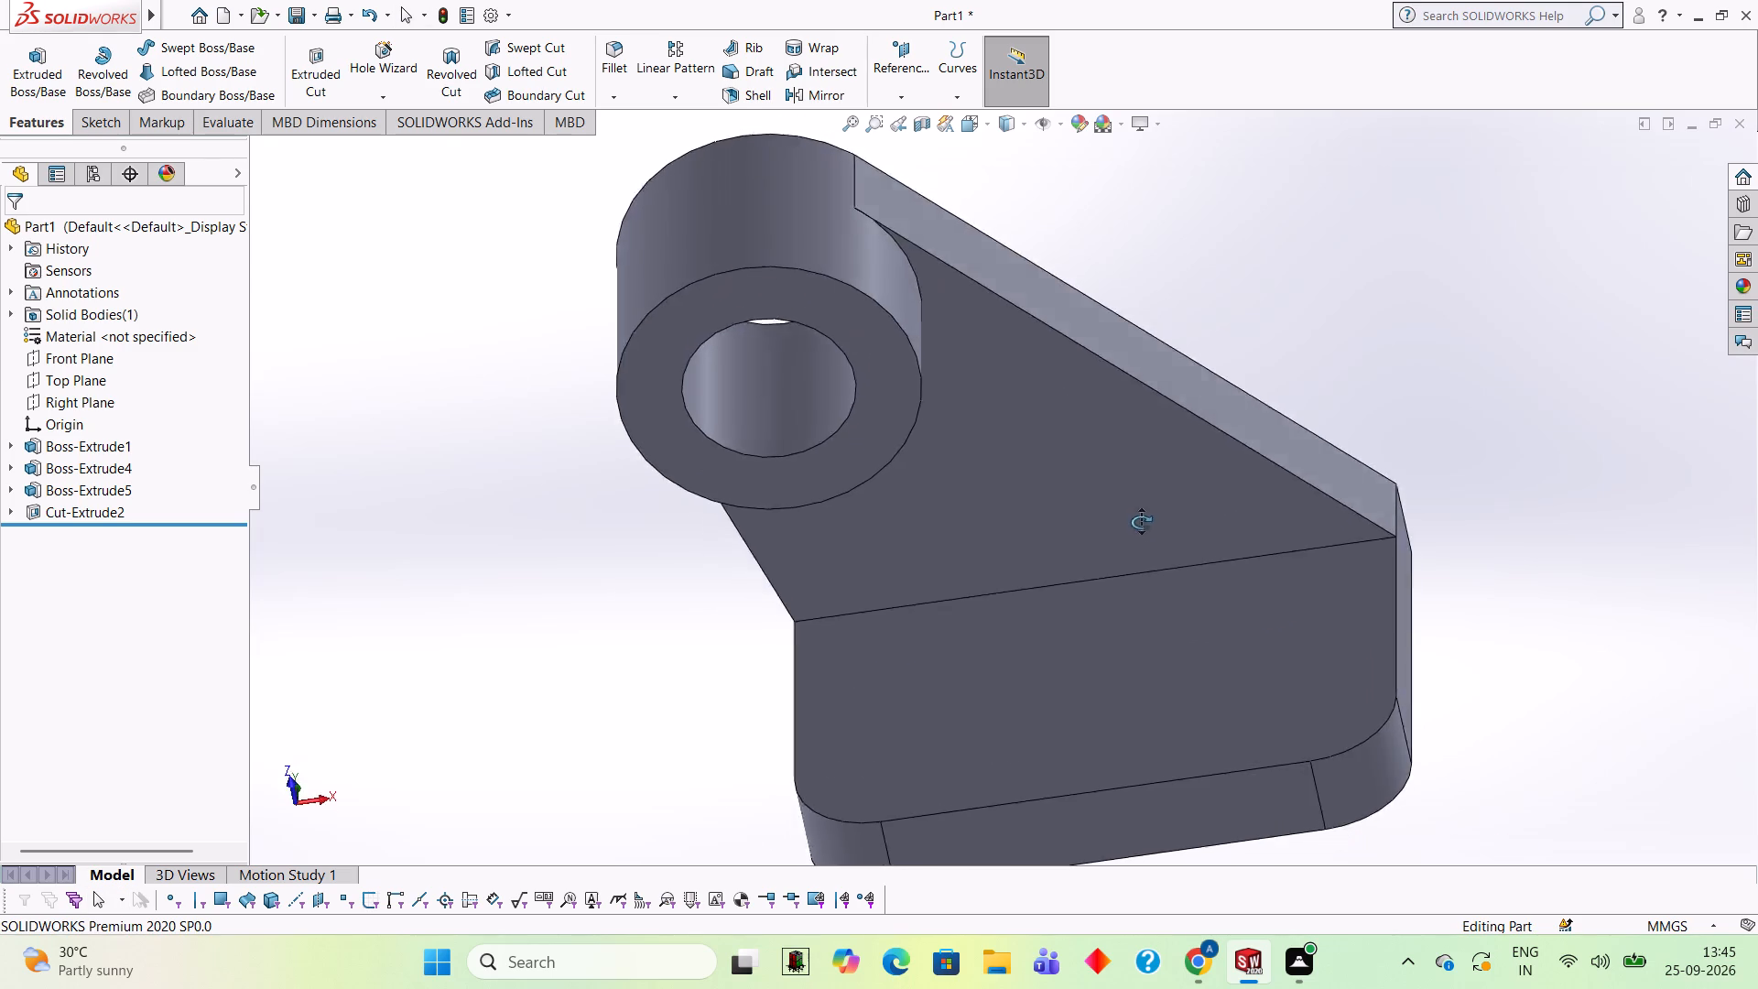
middle_click_drag(1141, 522, 1163, 706)
left_click(1087, 612)
left_click(1160, 571)
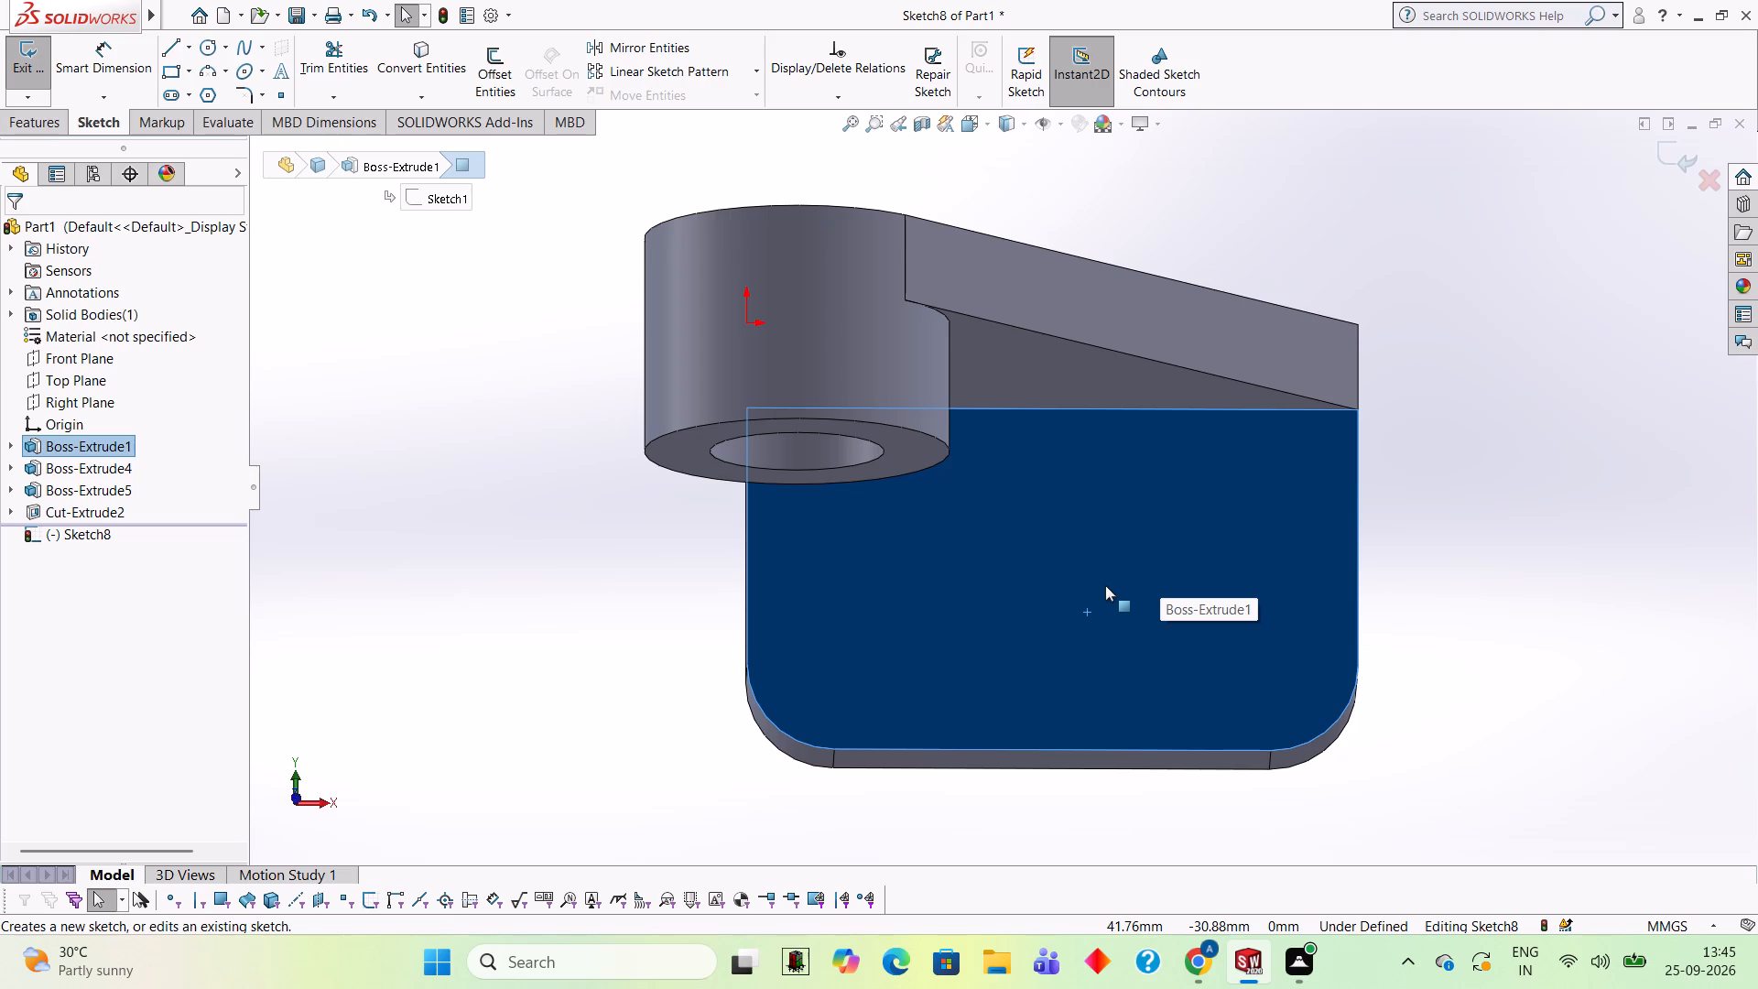
key("ctrl+8")
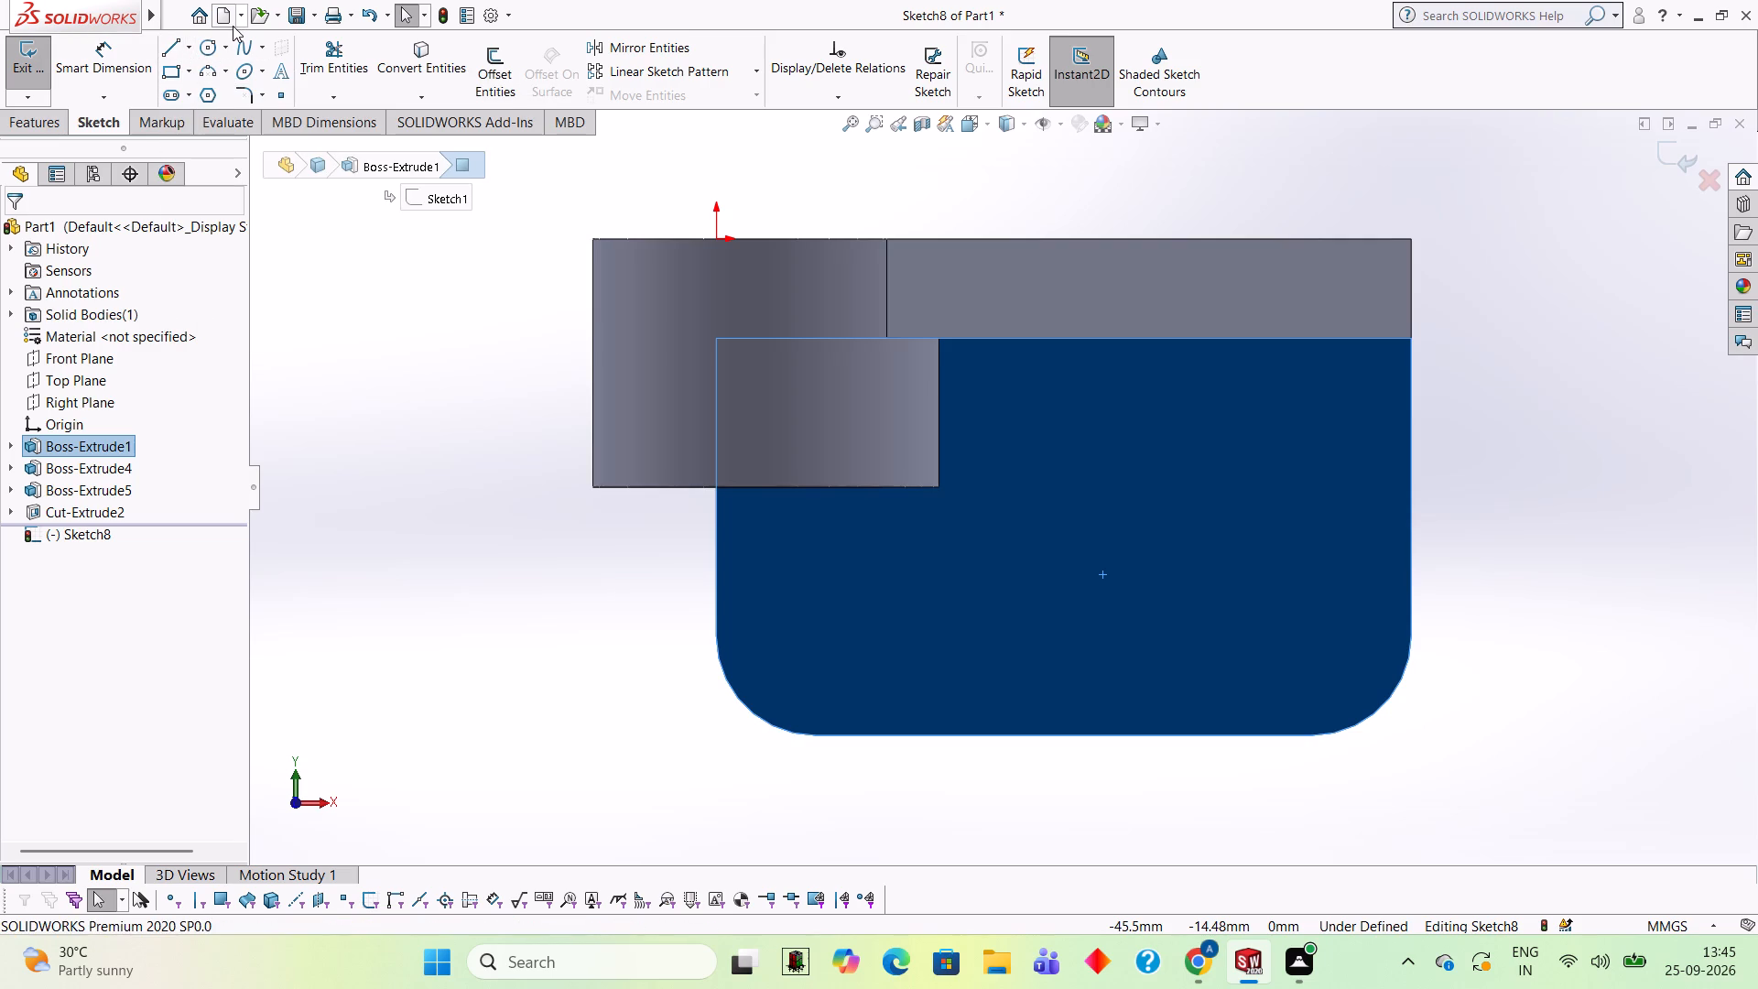
left_click(201, 46)
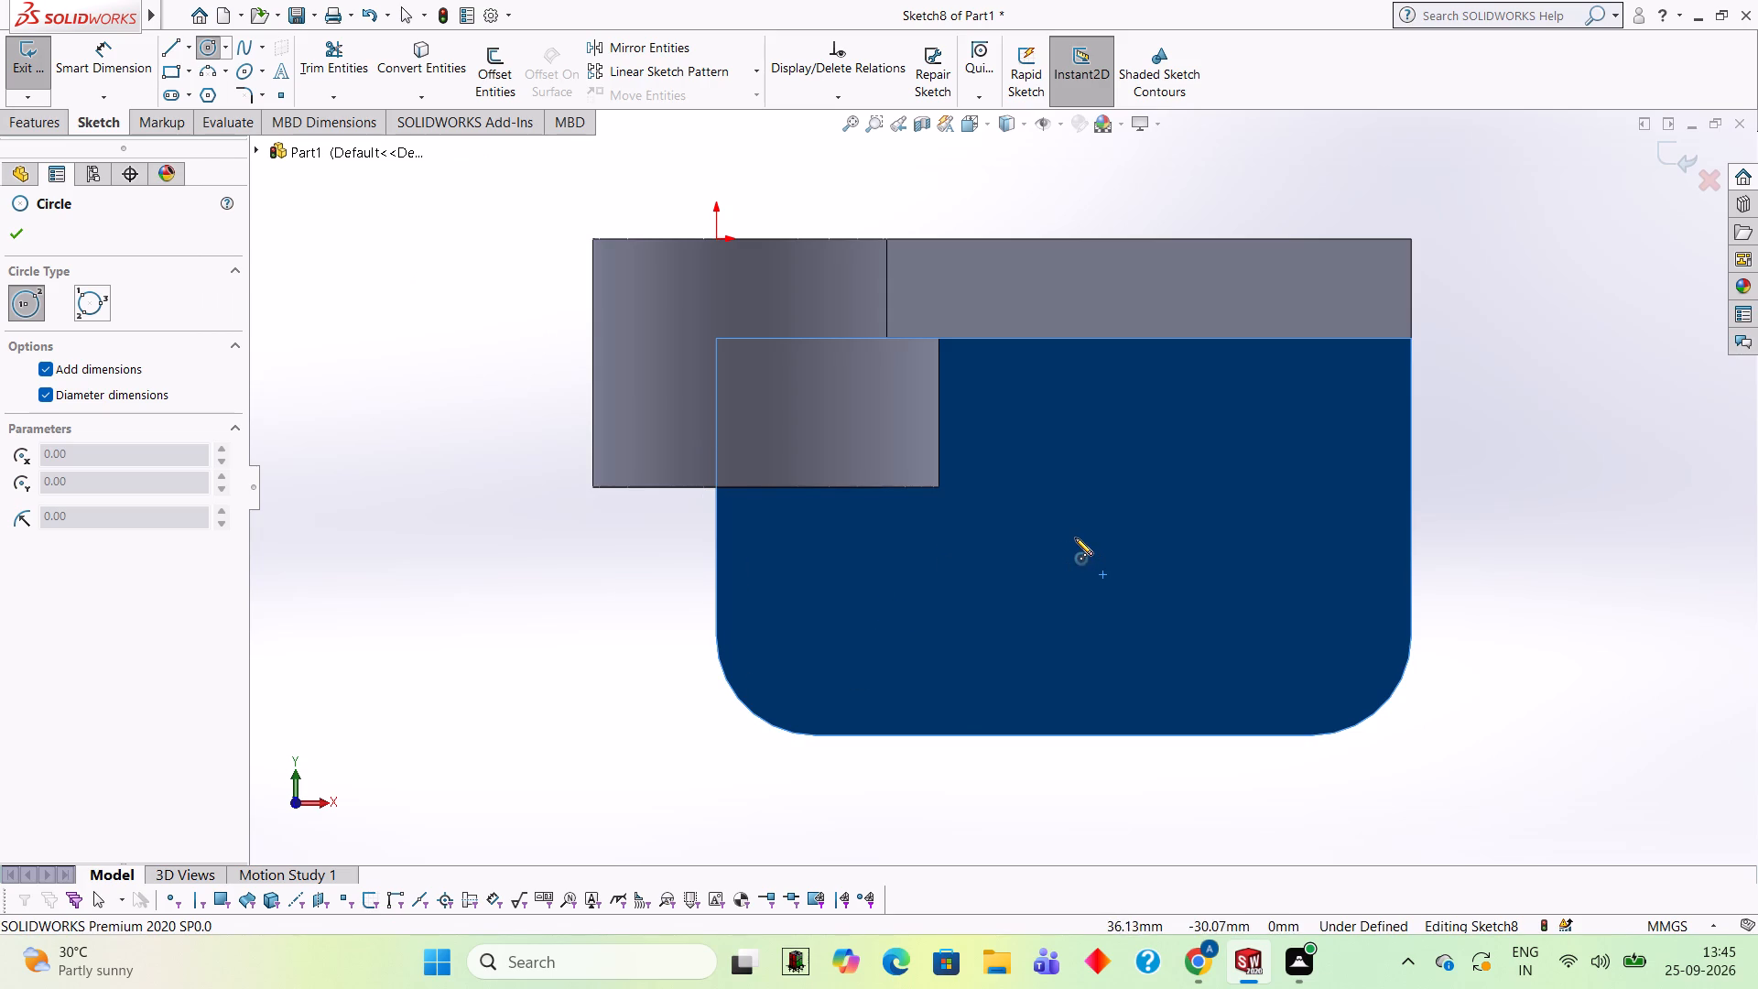
left_click(854, 626)
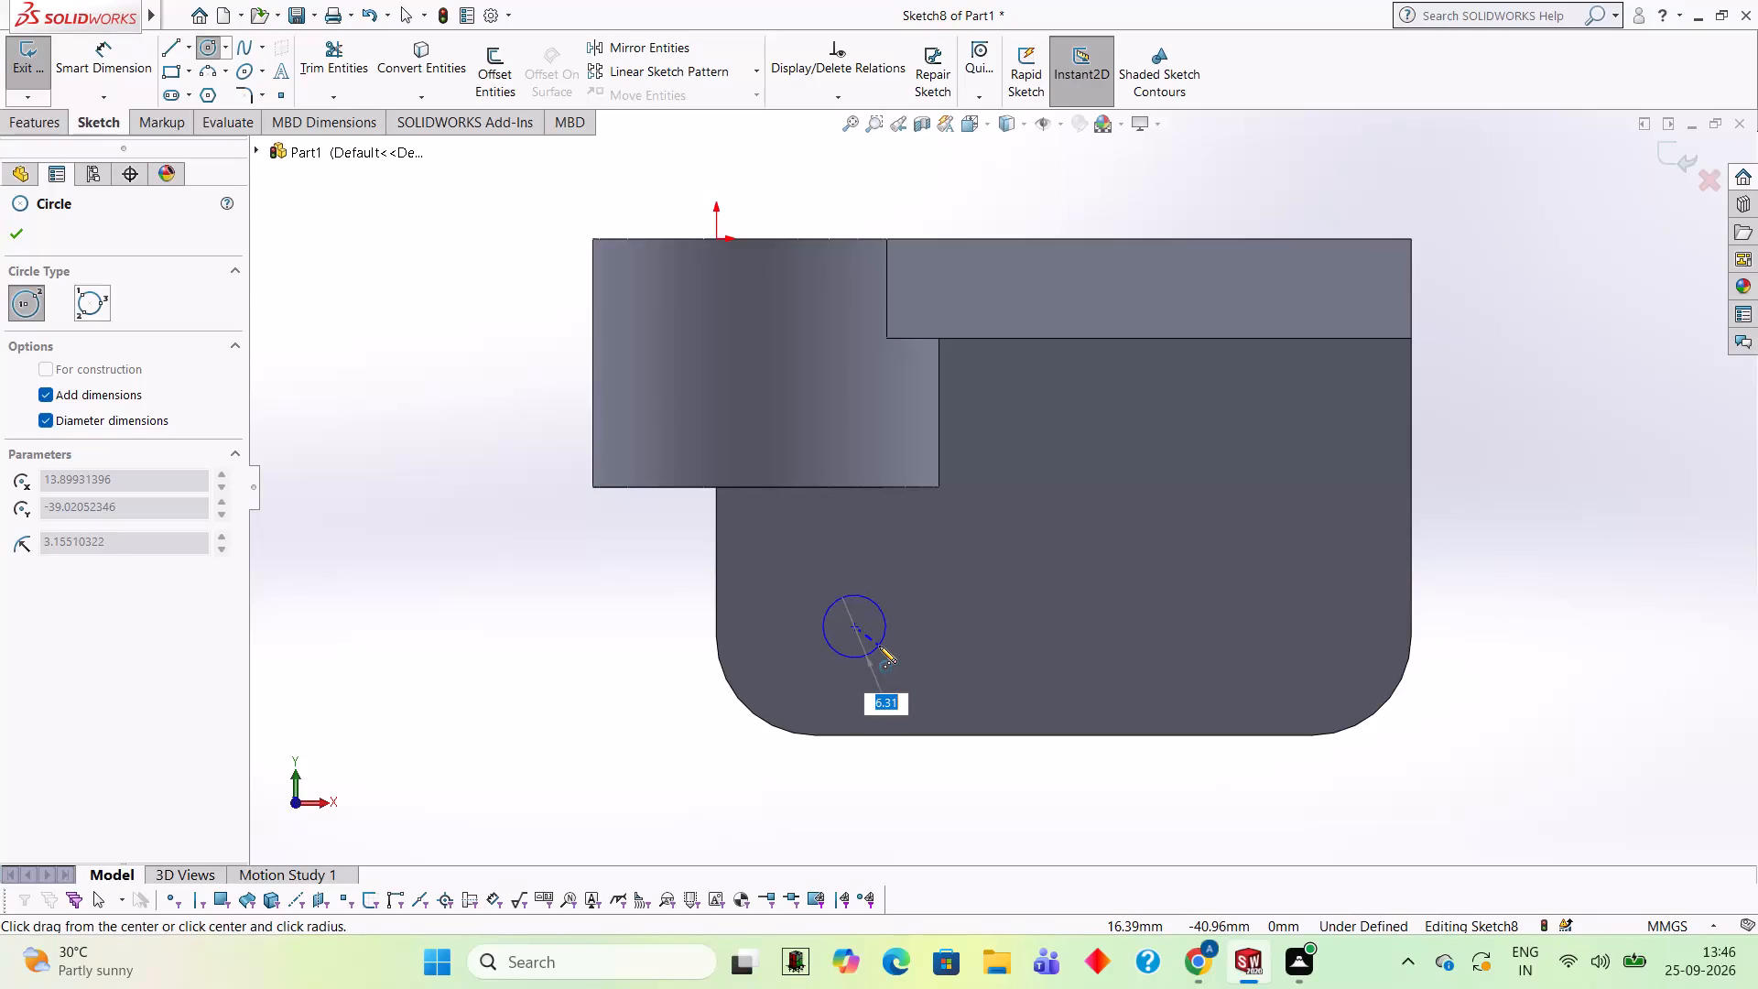
type("10")
key("Return")
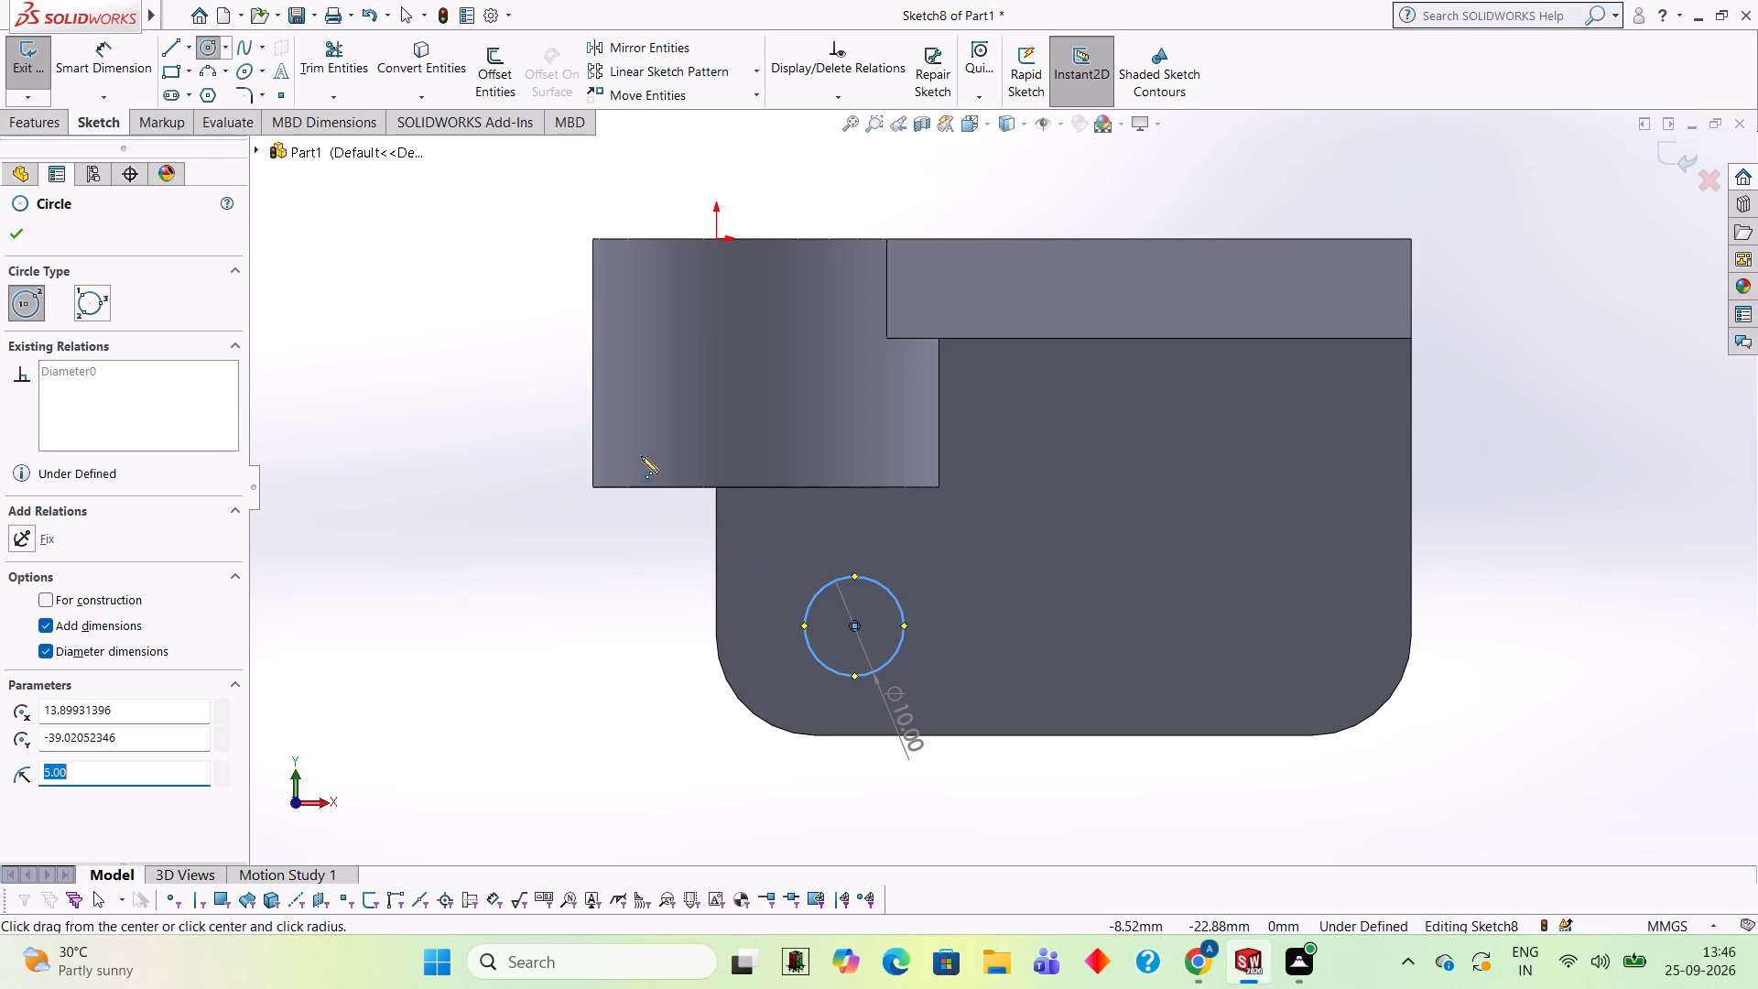
left_click(1220, 624)
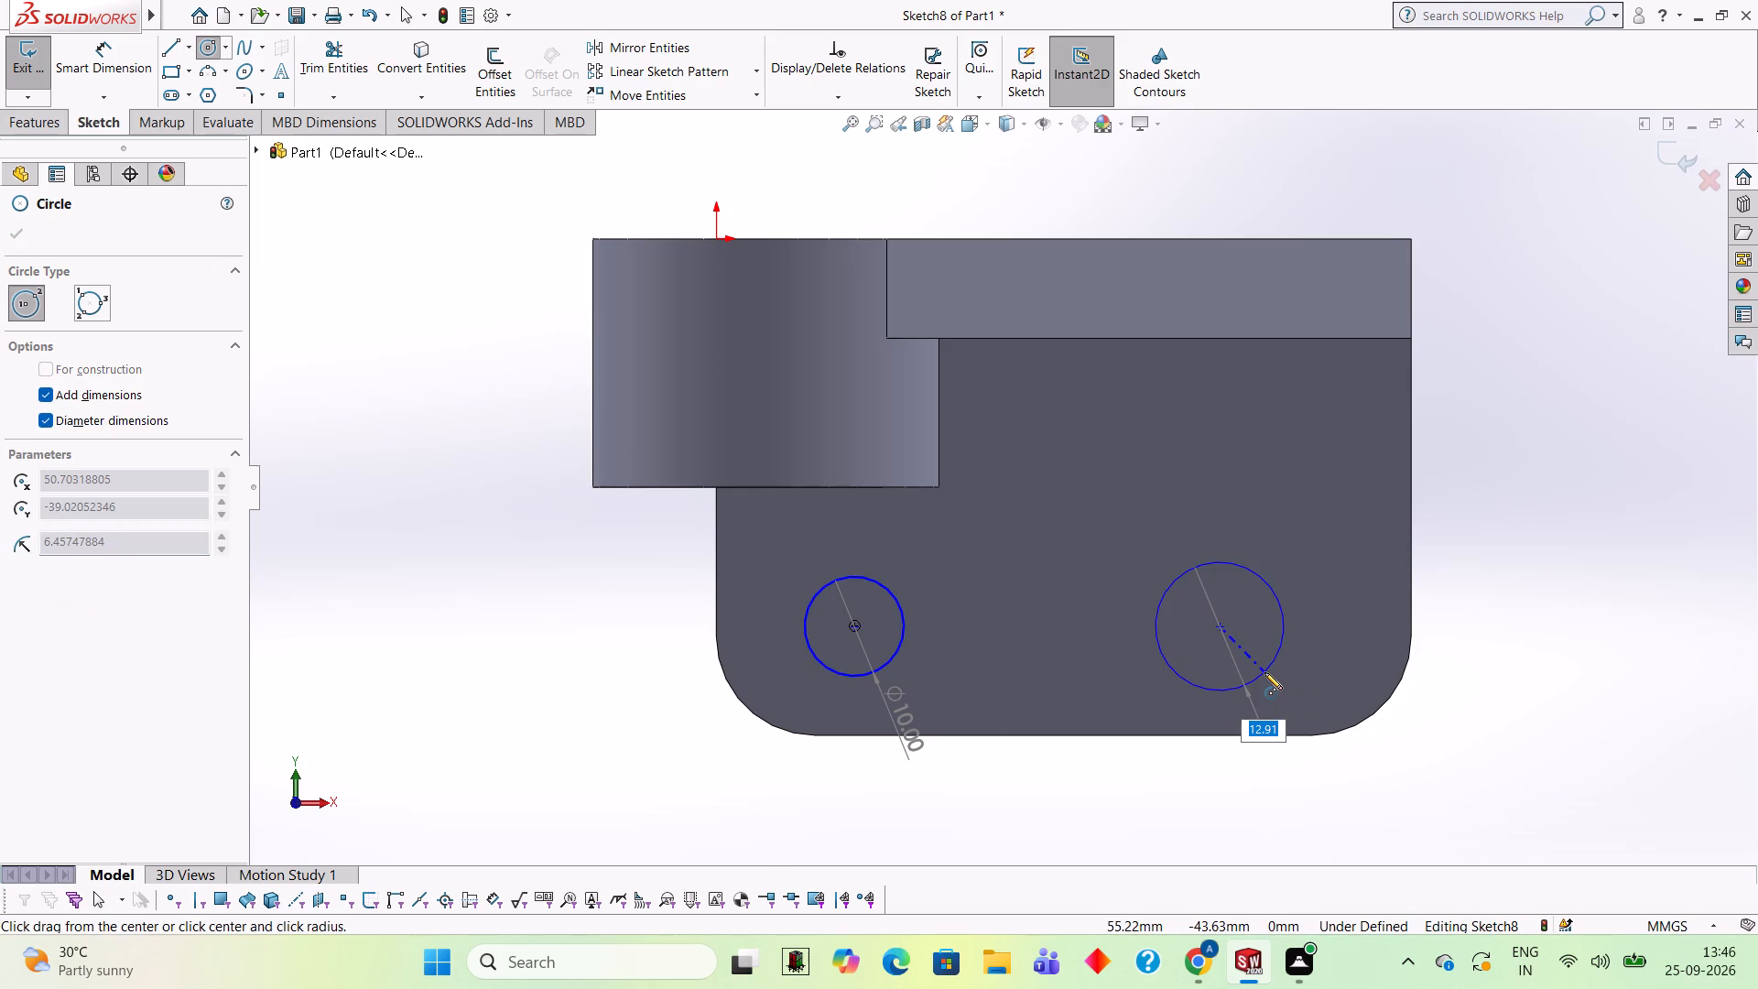
type("10")
key("Return")
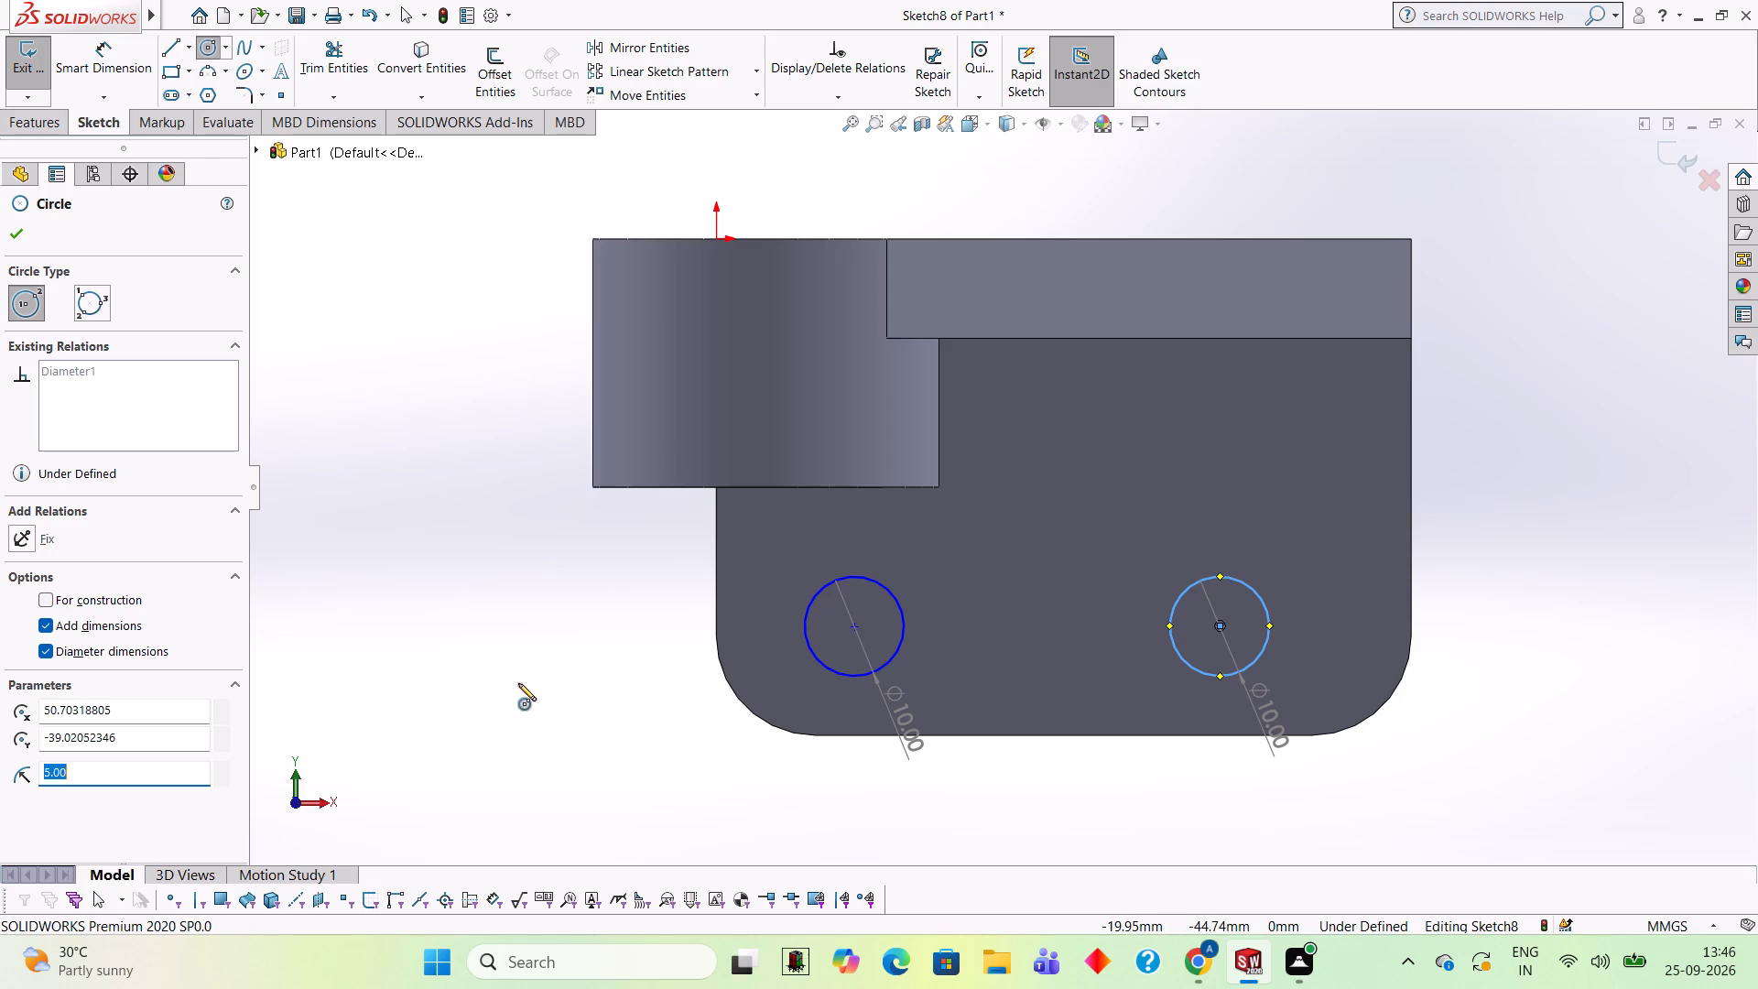
Dimension the centre of the circle farther from the boss 25 mm from the arm's edge and 10 mm from the plate's adjacent side edge.
left_click(97, 49)
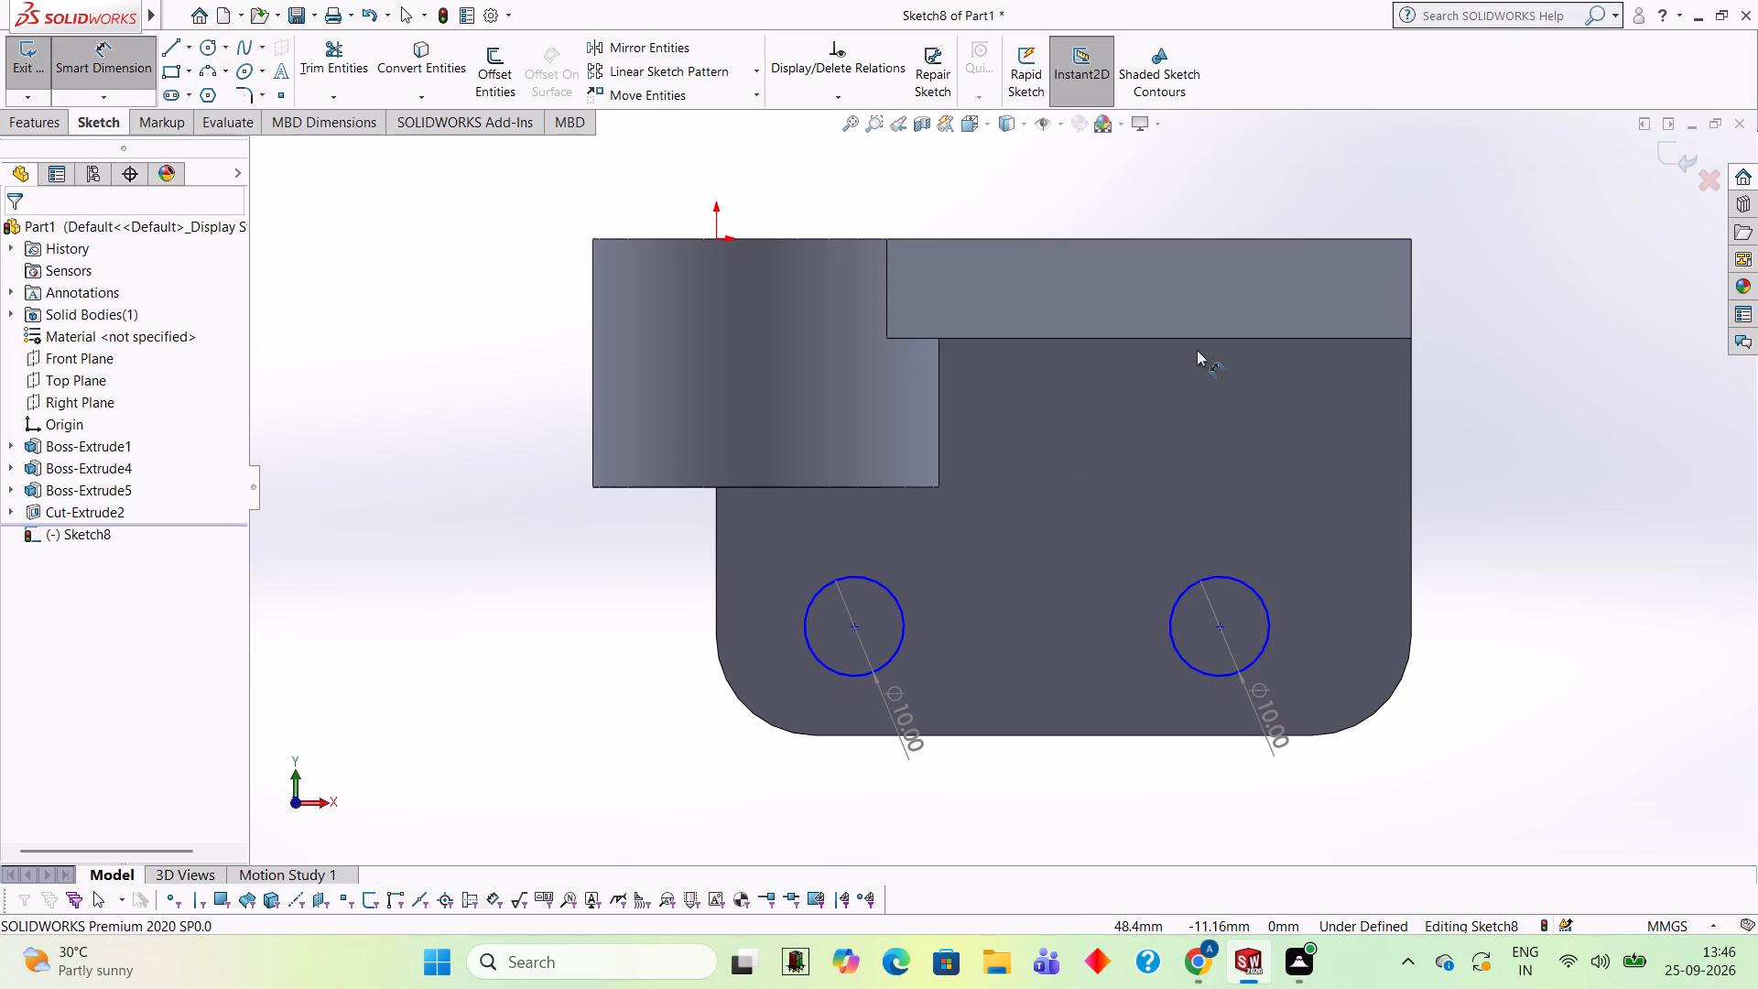
left_click(1220, 336)
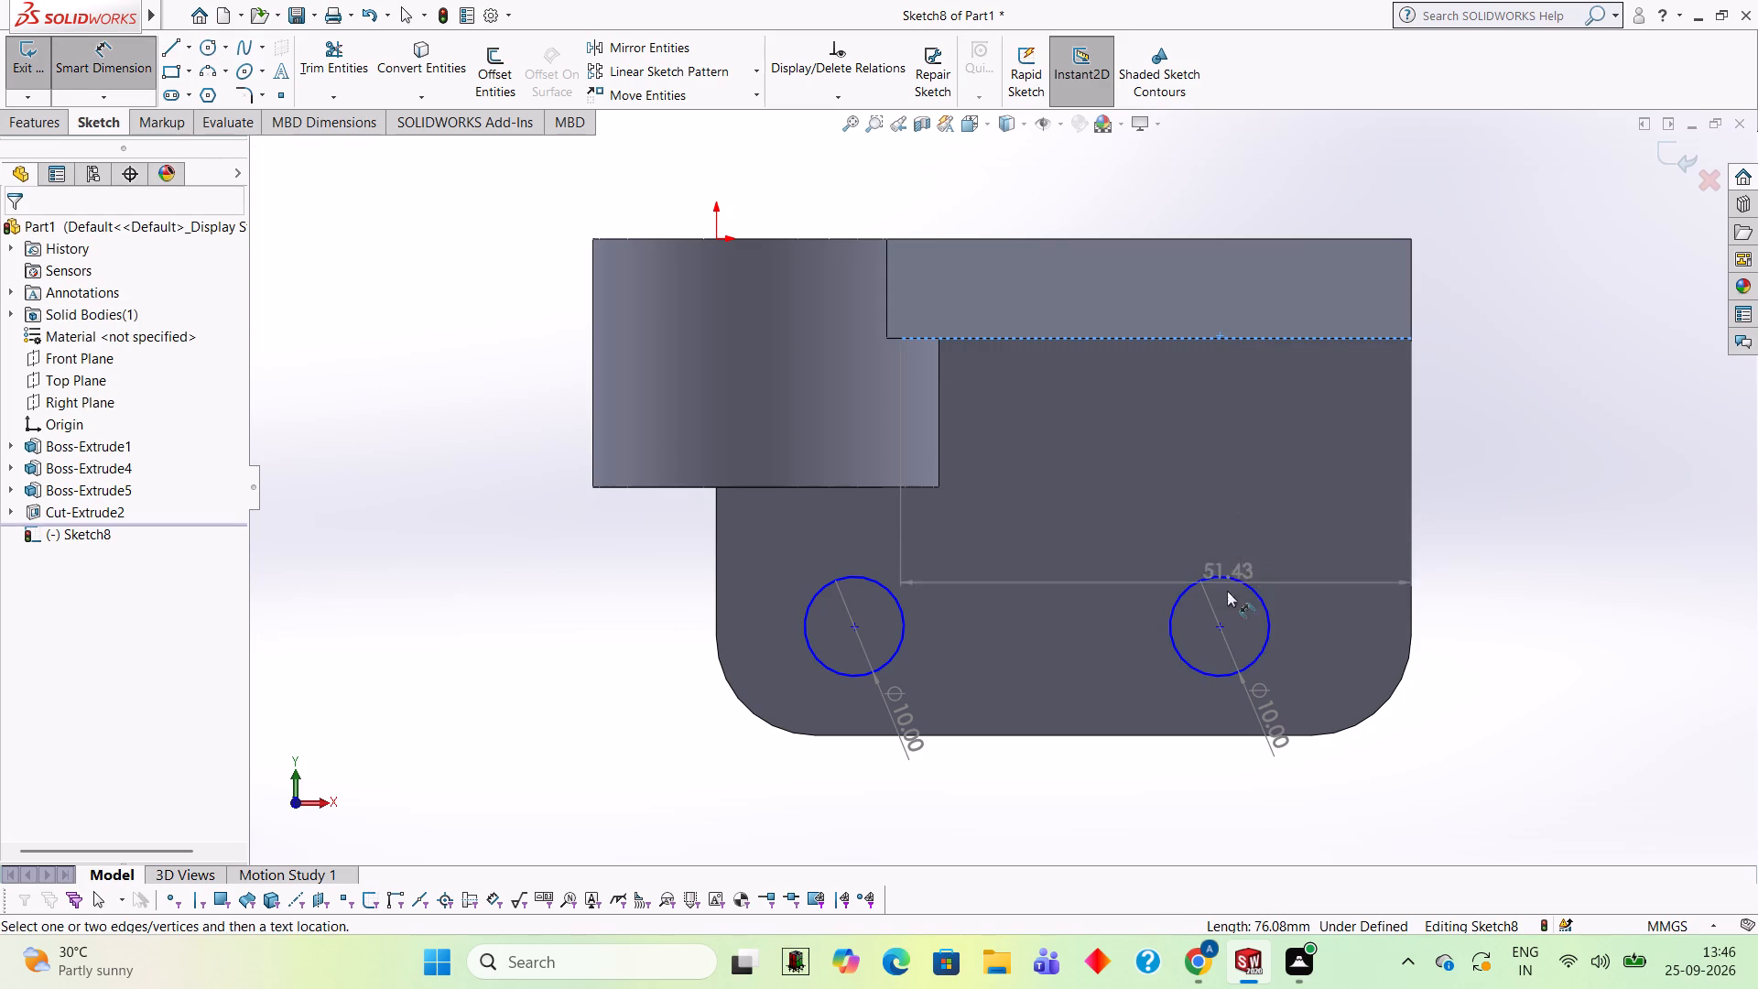
left_click(1218, 626)
left_click(1474, 477)
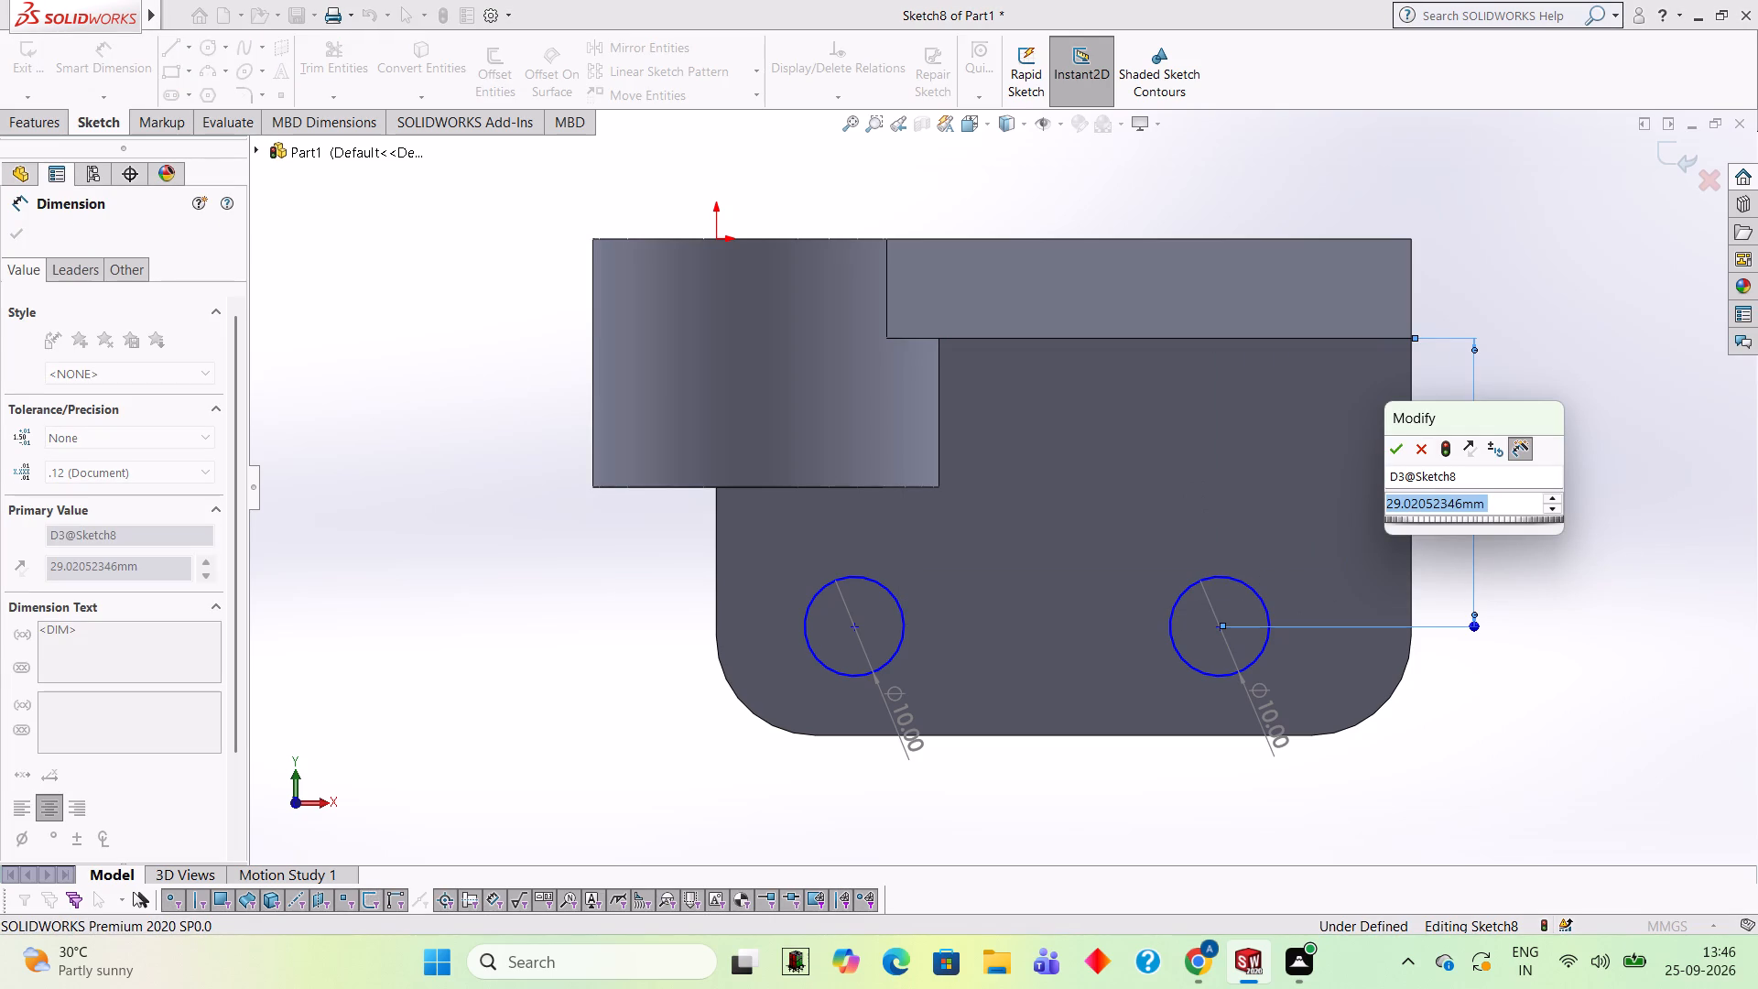
type("25")
key("Return")
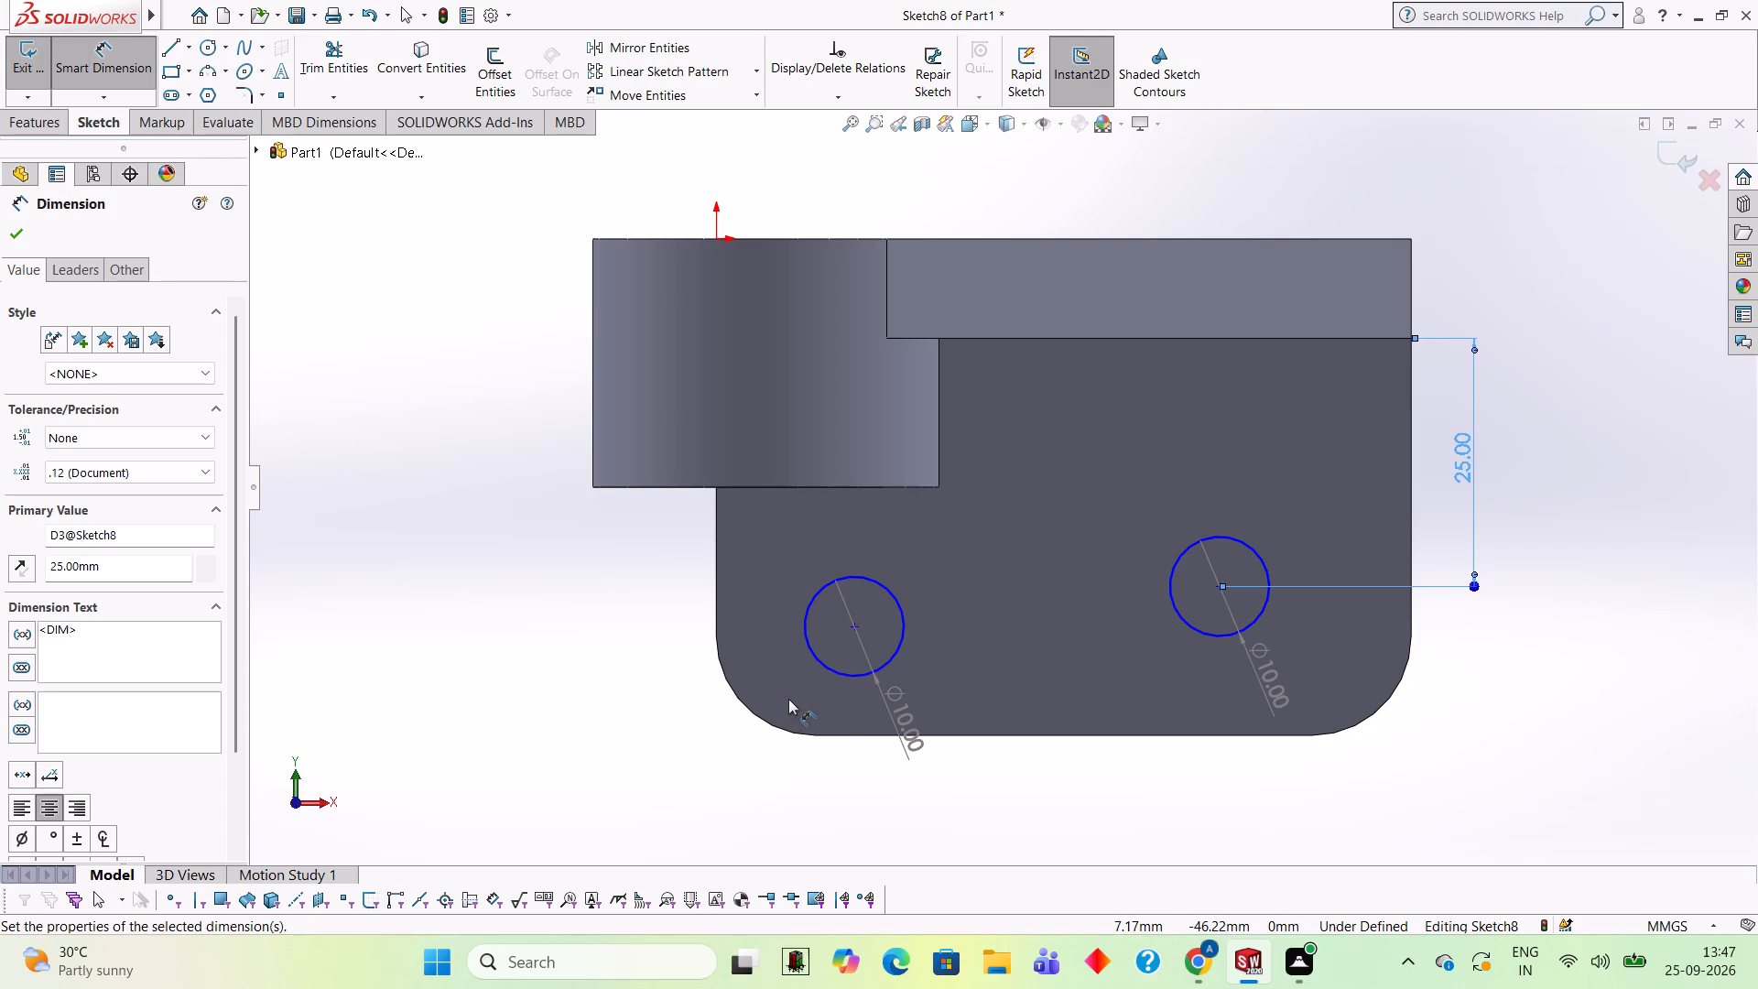
left_click(1216, 585)
left_click(1412, 581)
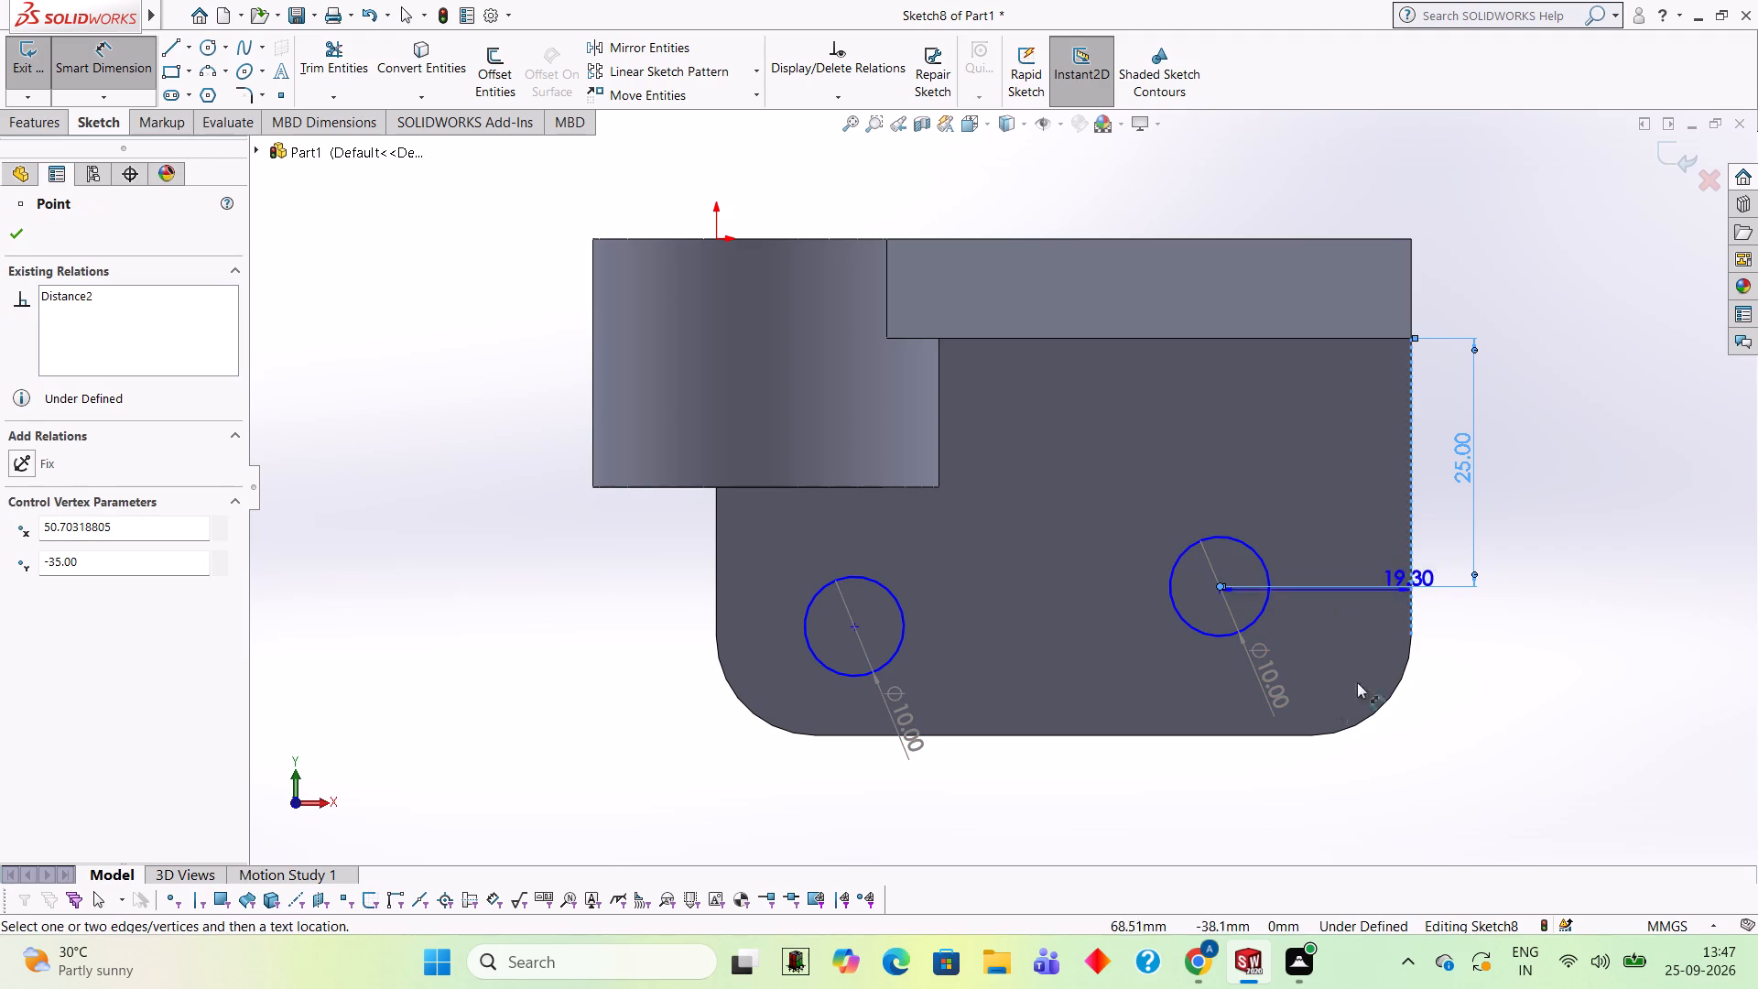
left_click(1302, 782)
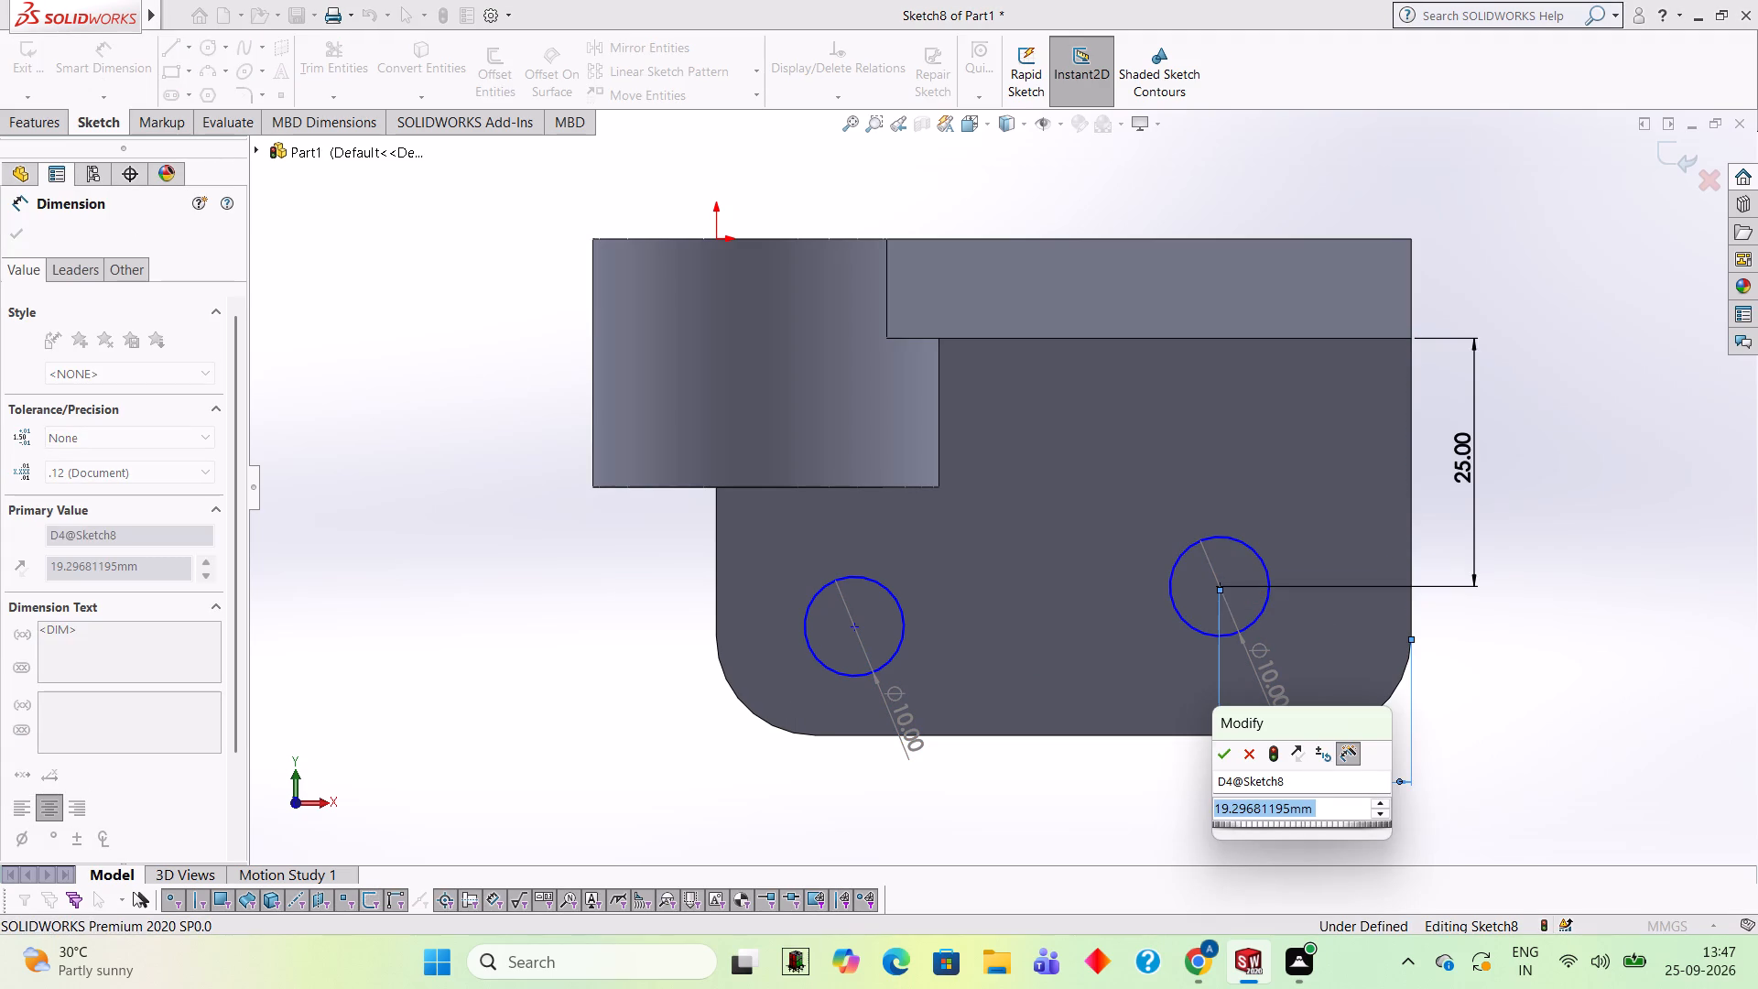
type("10")
key("Return")
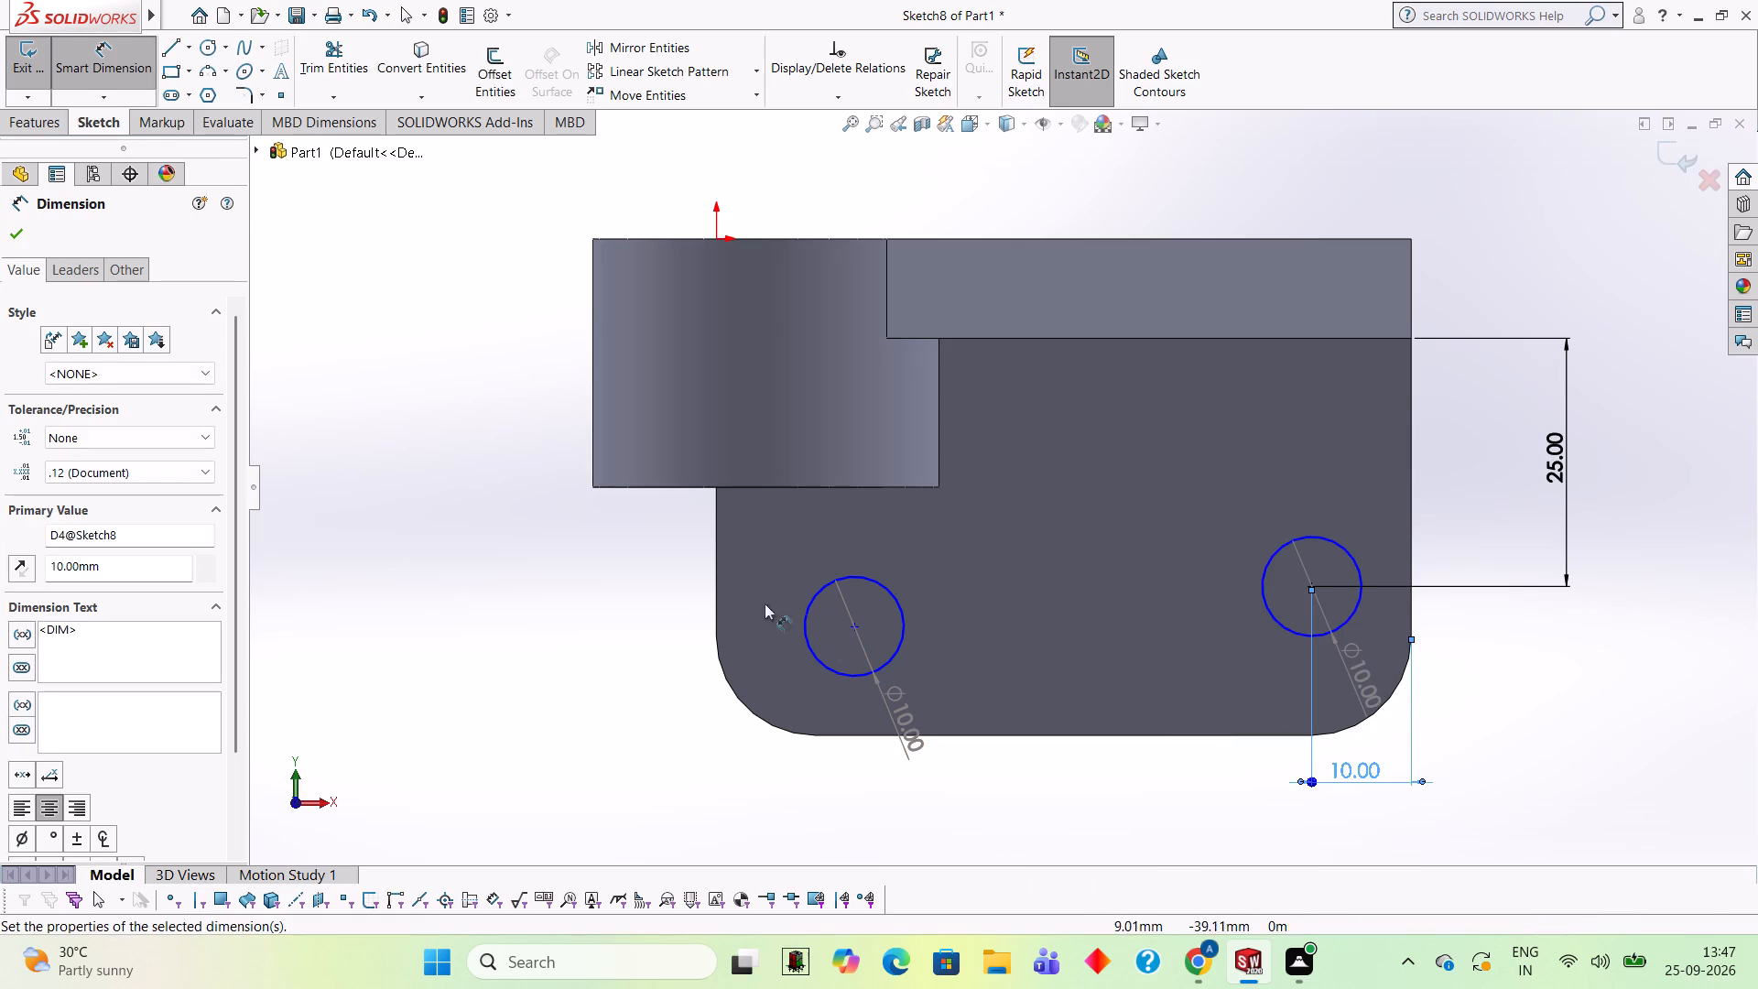
Dimension the centre of the circle nearer the boss 25 mm from the arm's edge and 10 mm from the plate's adjacent side edge.
middle_click_drag(891, 773, 889, 484)
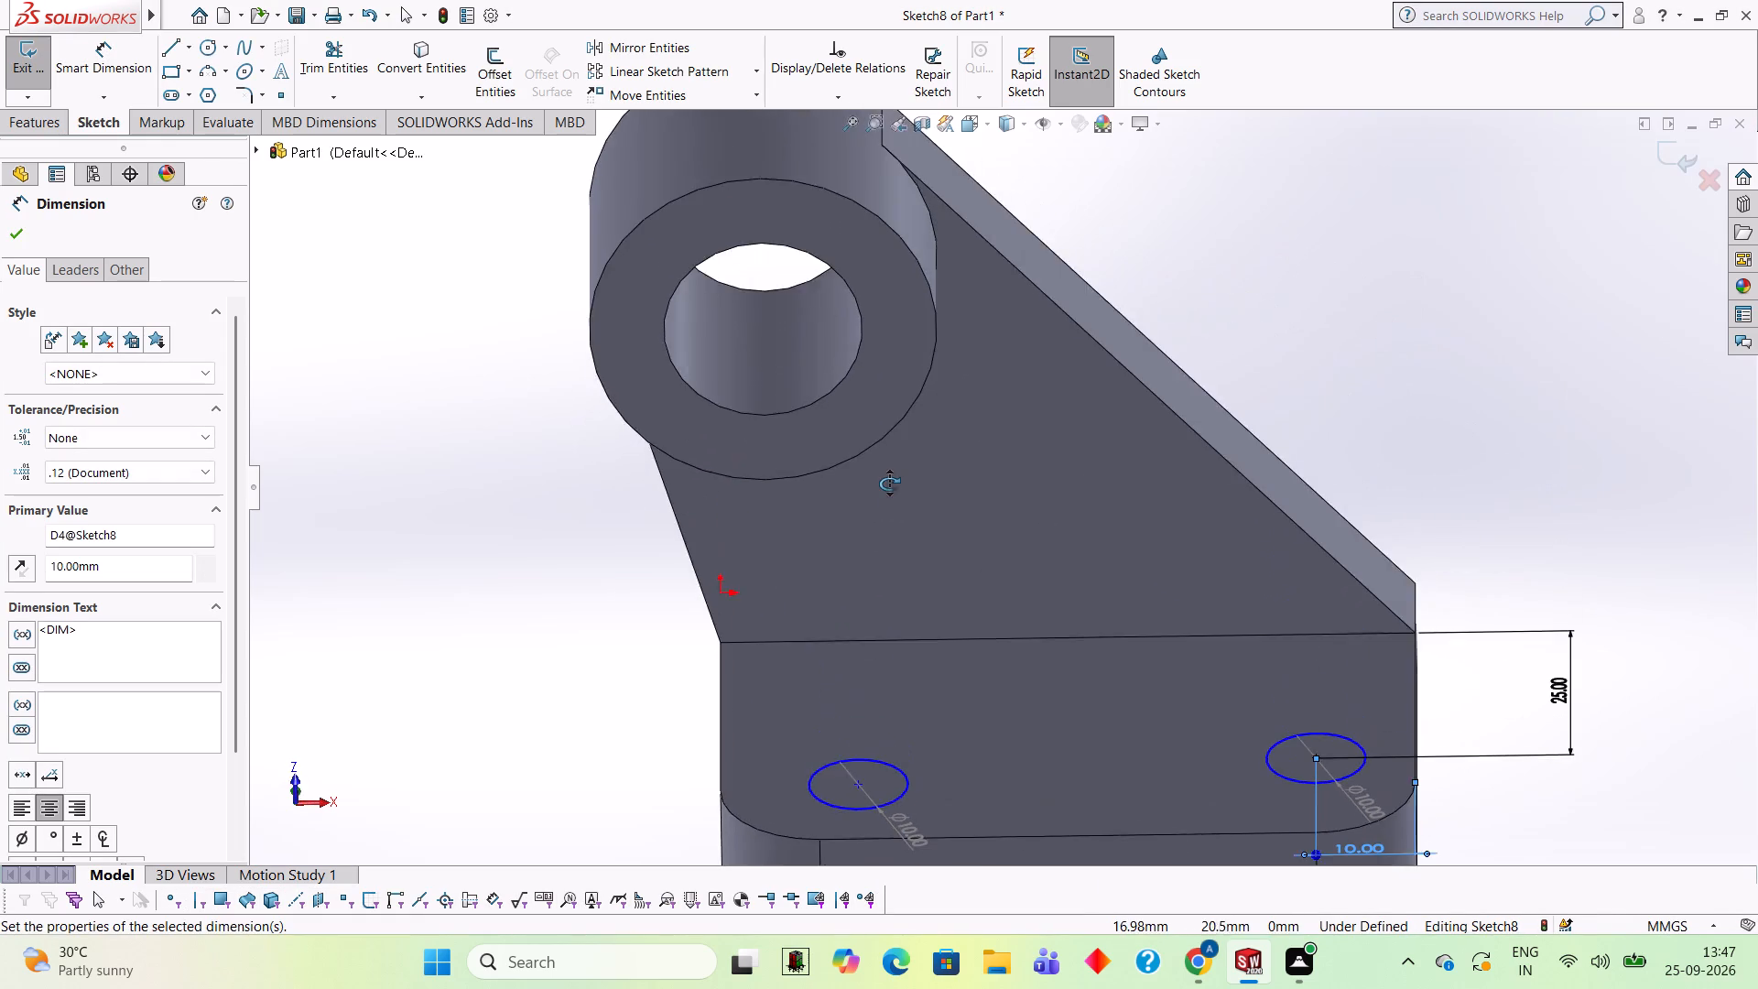
middle_click_drag(889, 484, 880, 578)
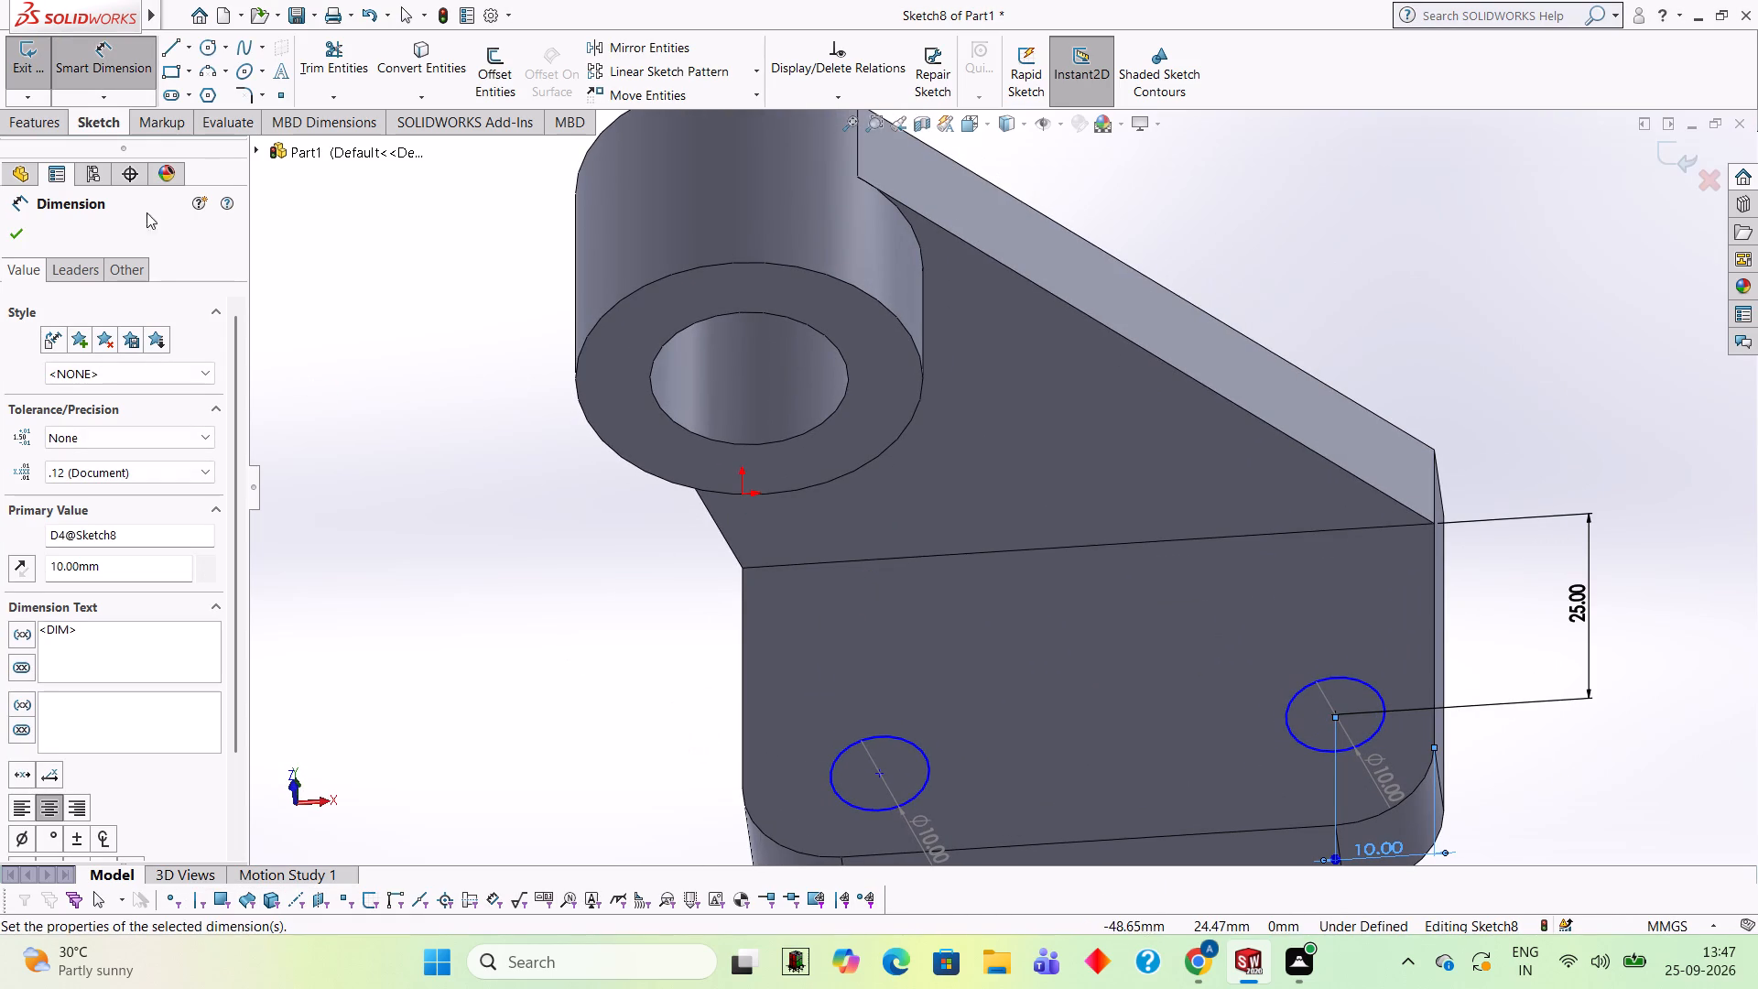
left_click(892, 557)
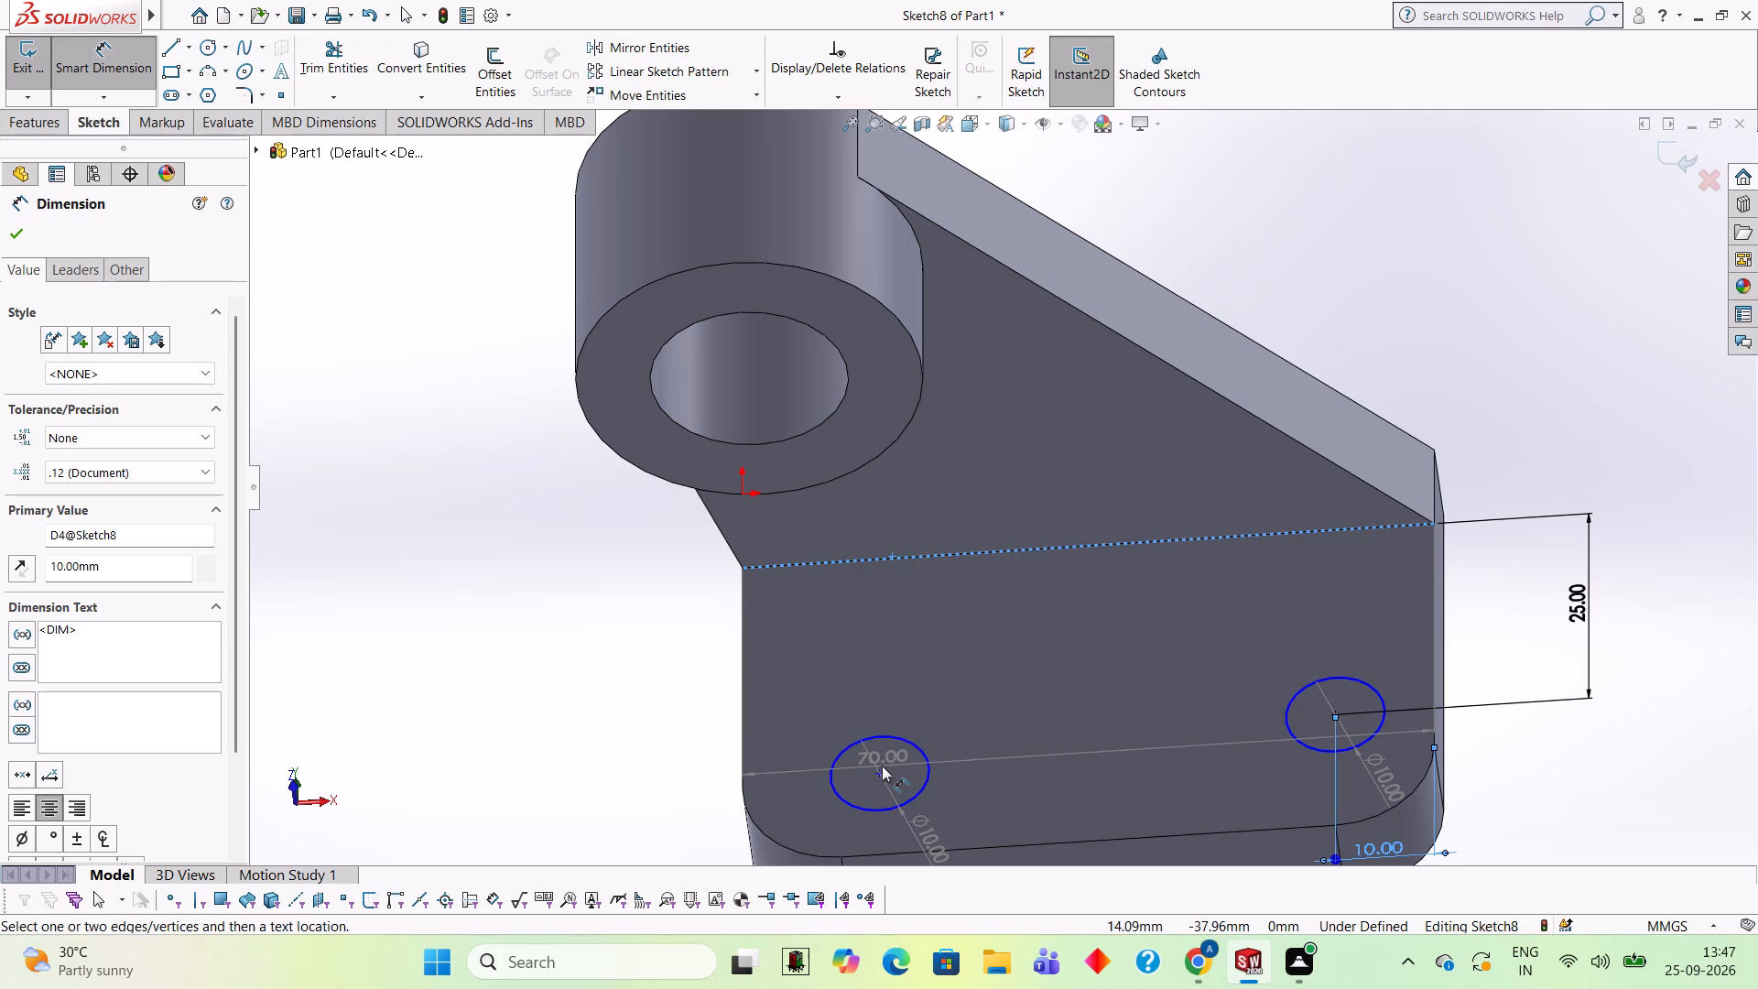
left_click_drag(881, 774, 873, 771)
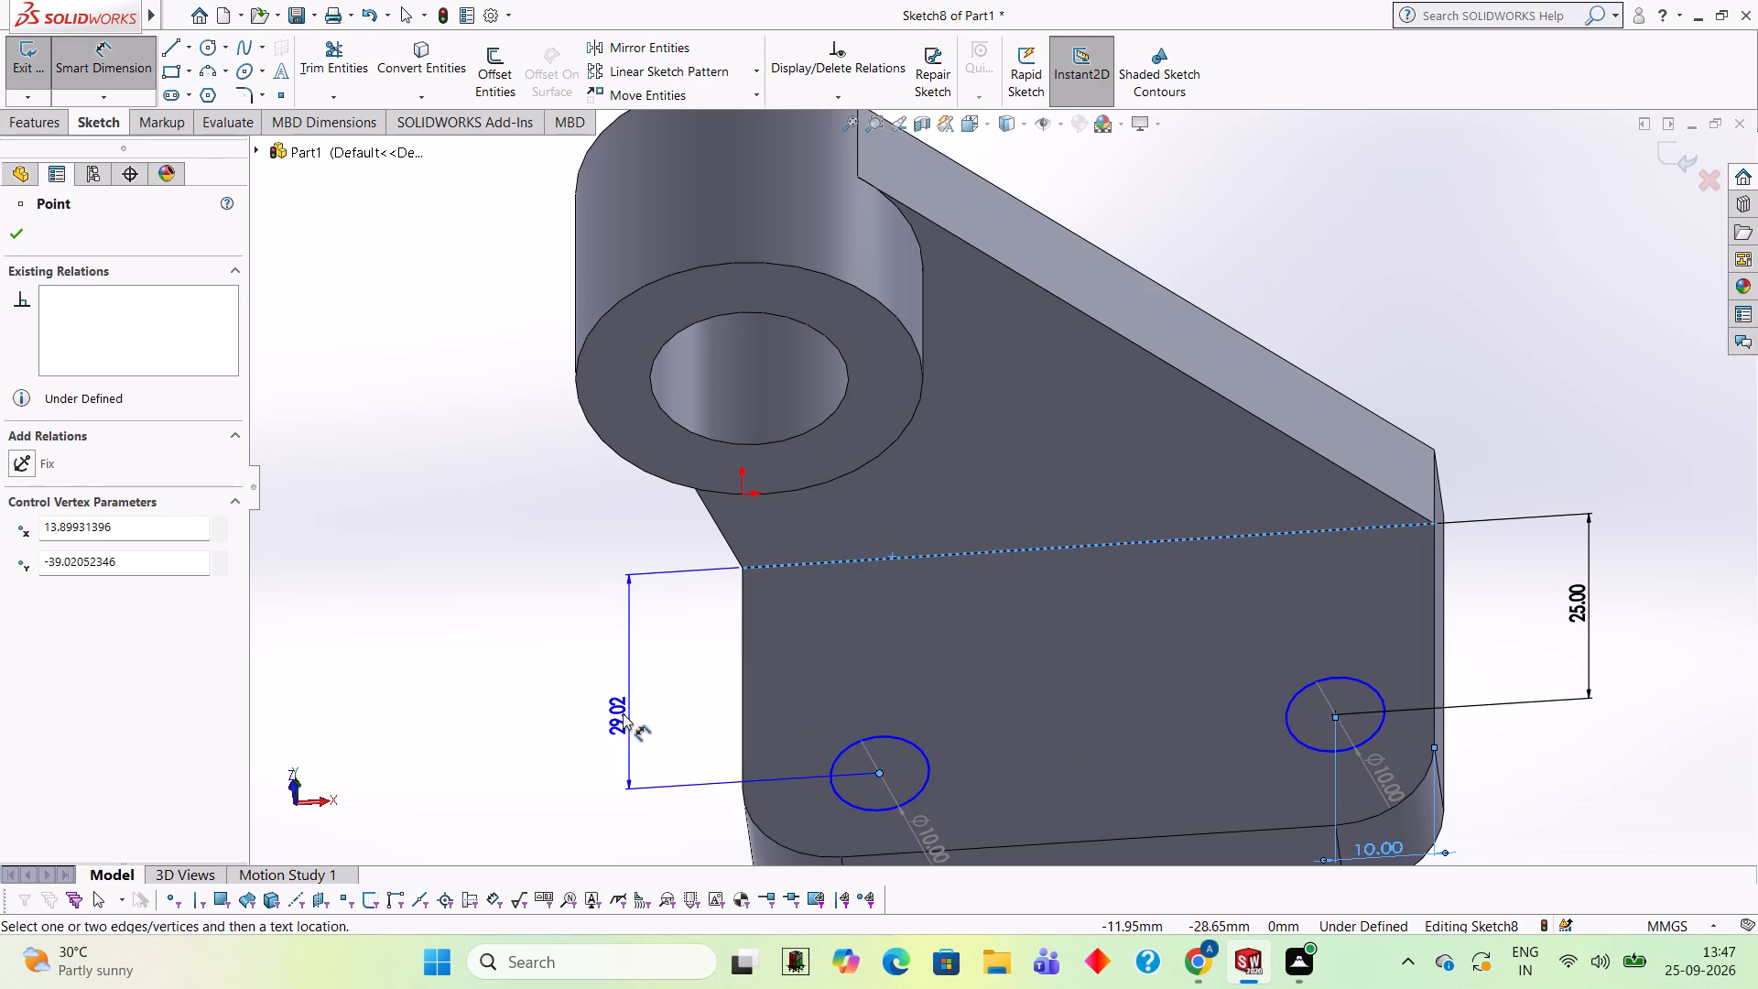
left_click(623, 713)
type("25")
key("Return")
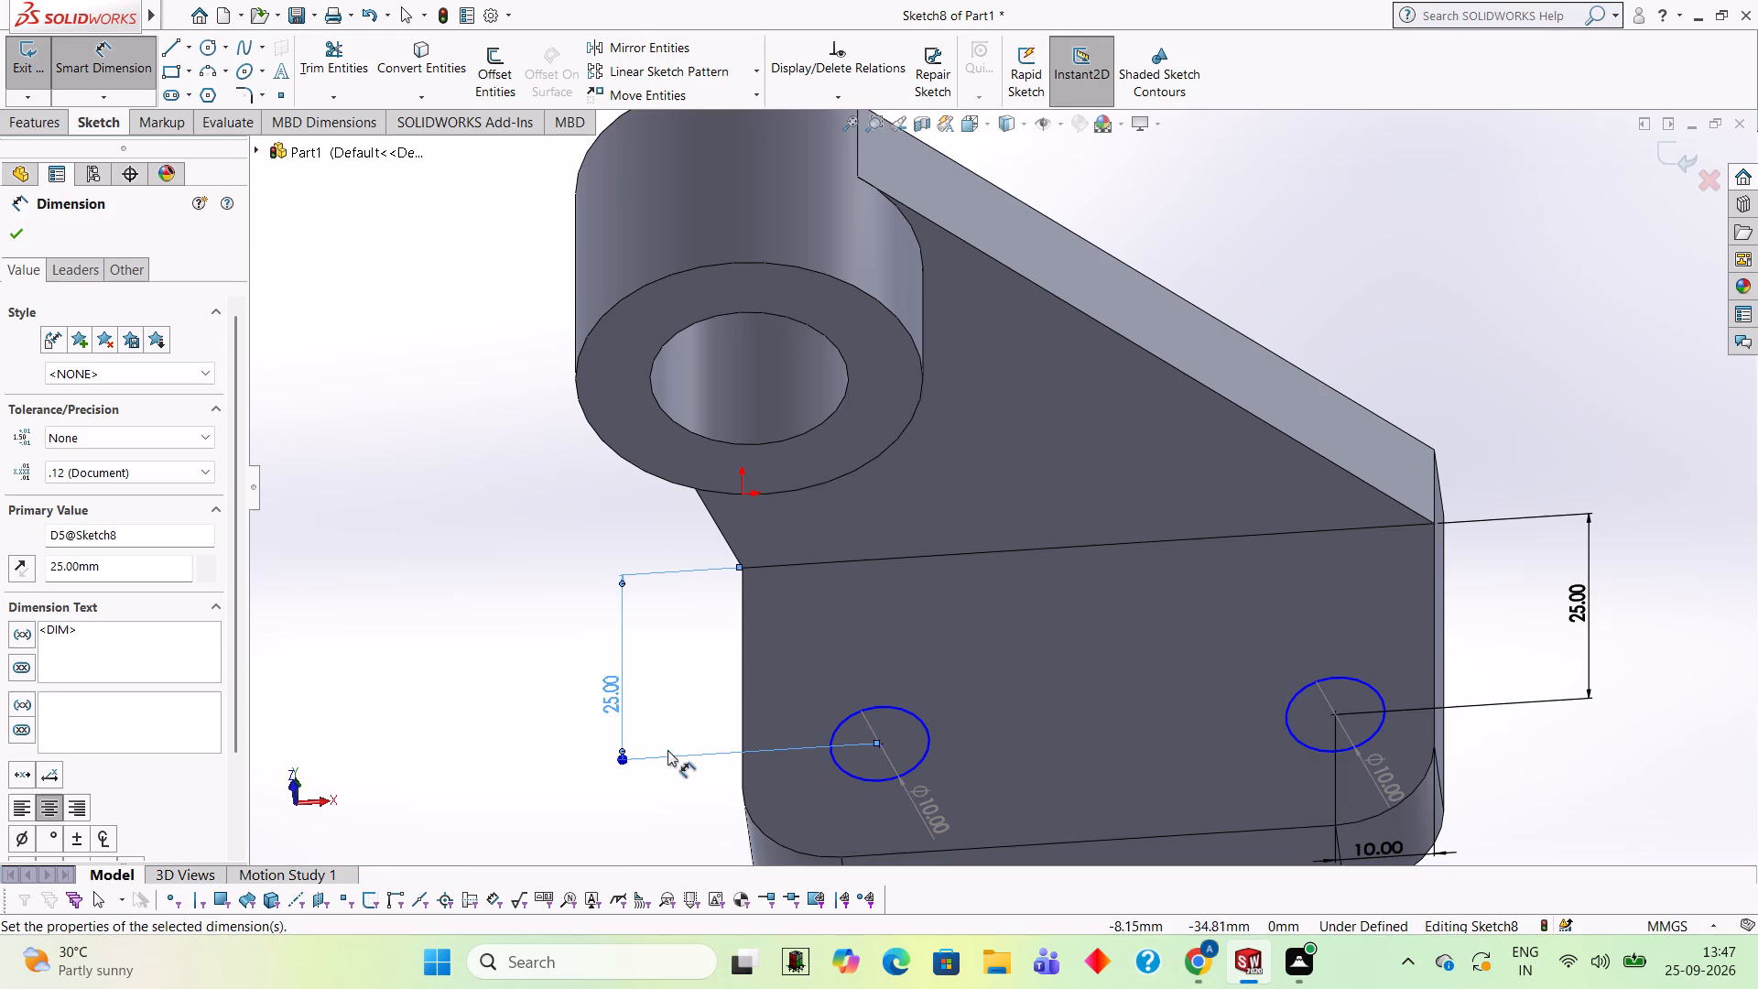
left_click(743, 713)
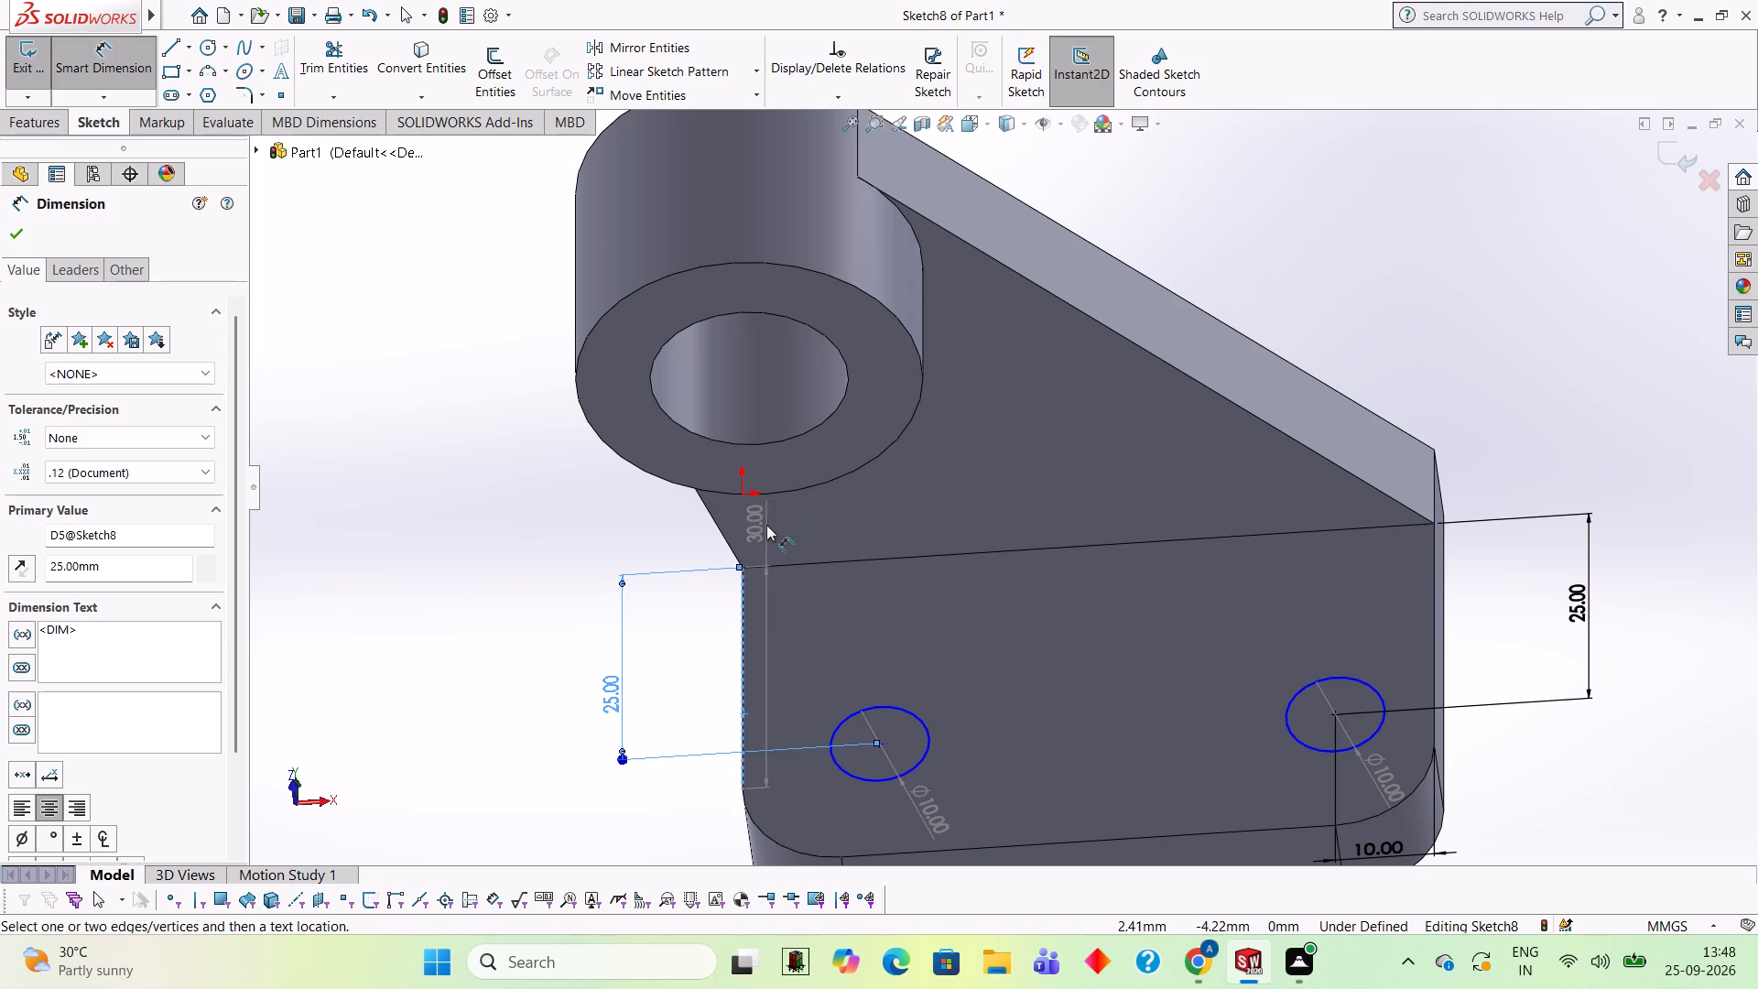
middle_click_drag(766, 525, 764, 737)
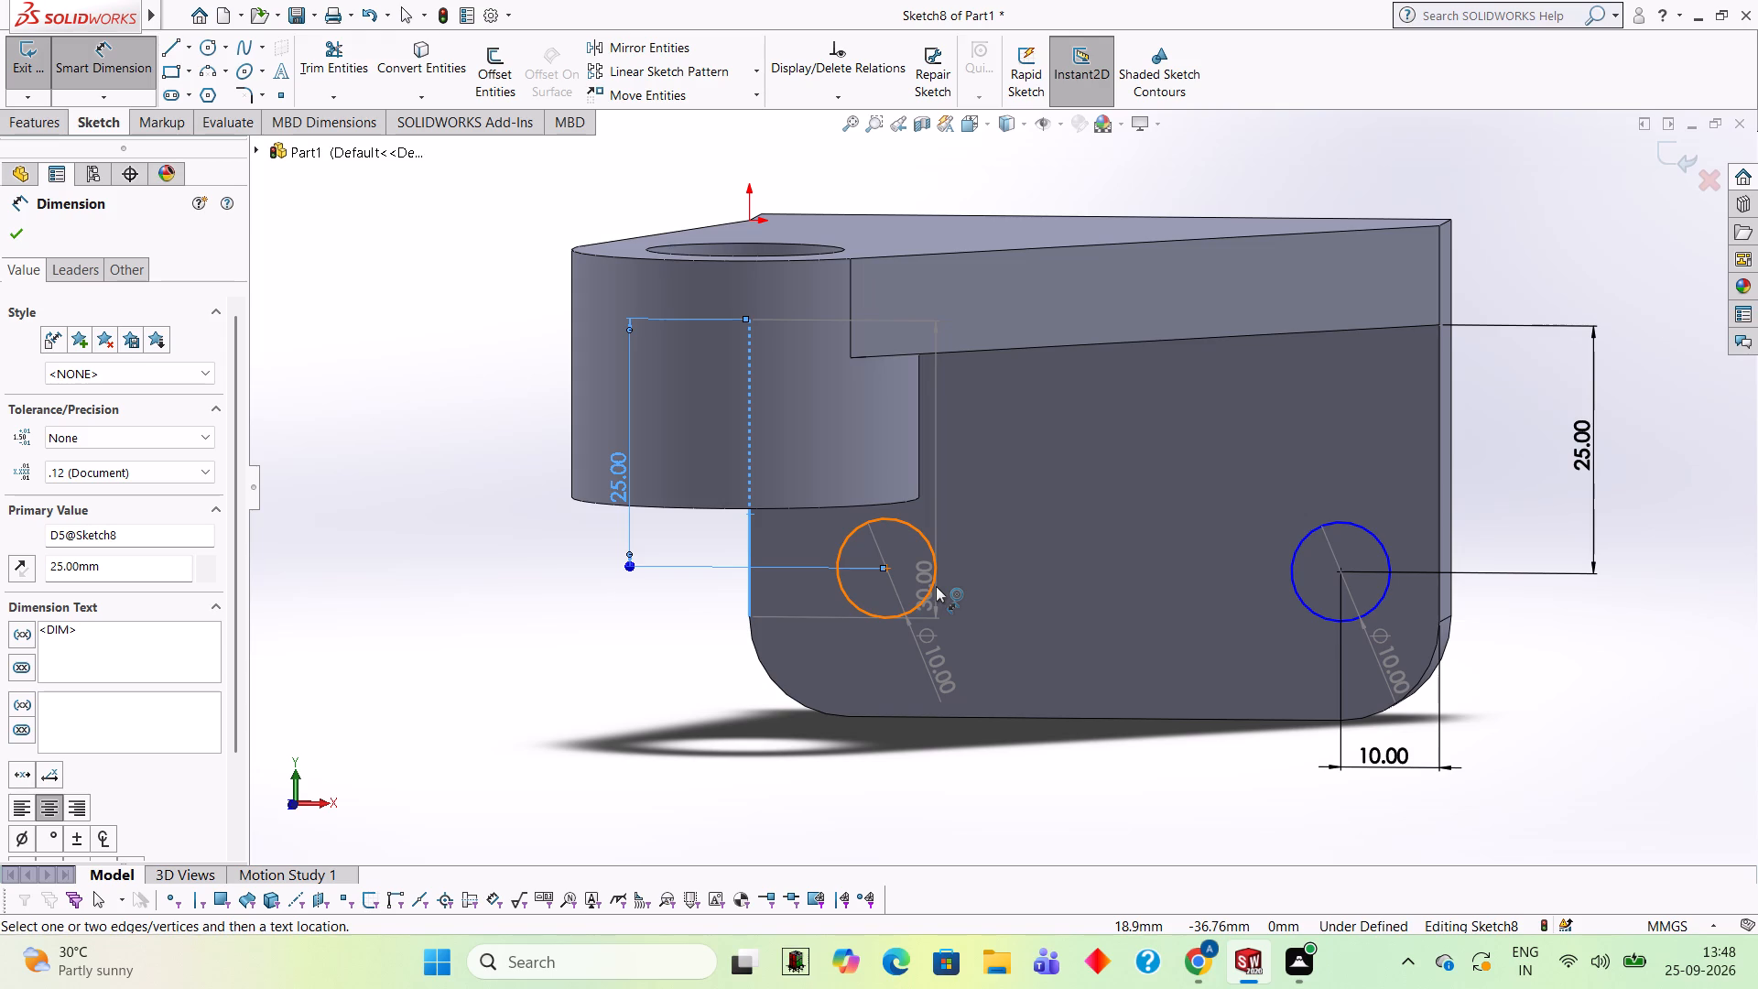
left_click(887, 568)
left_click(856, 797)
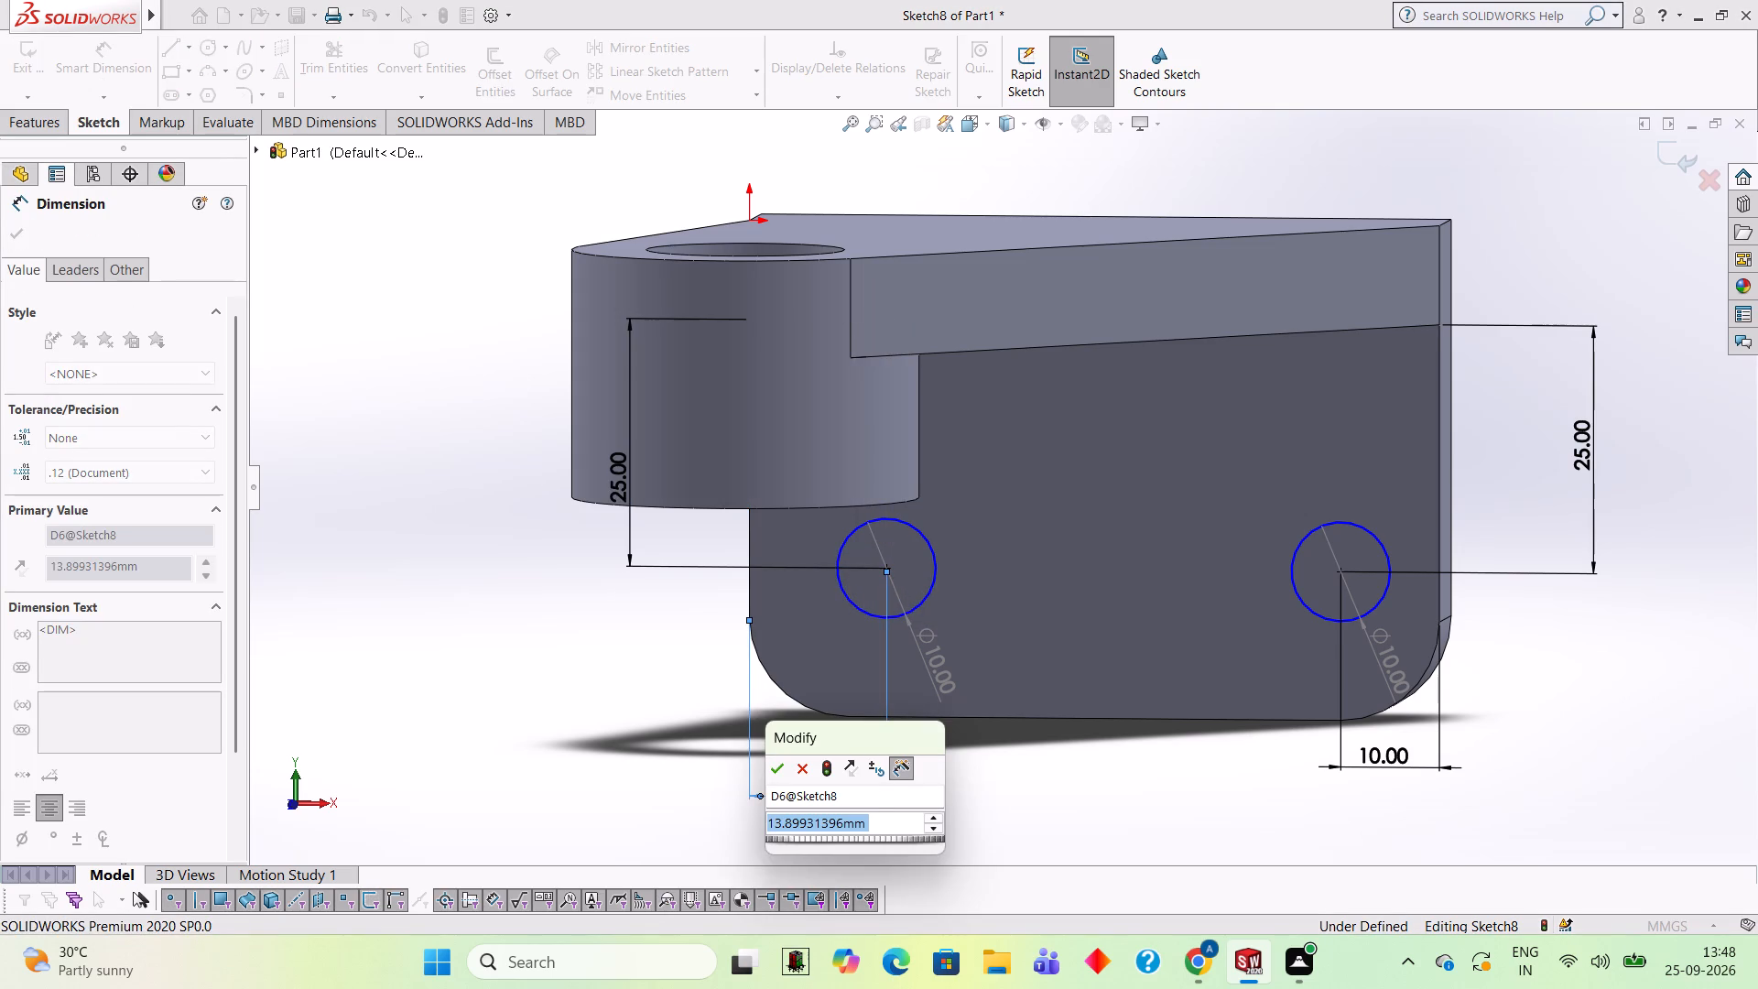
type("10")
key("Return")
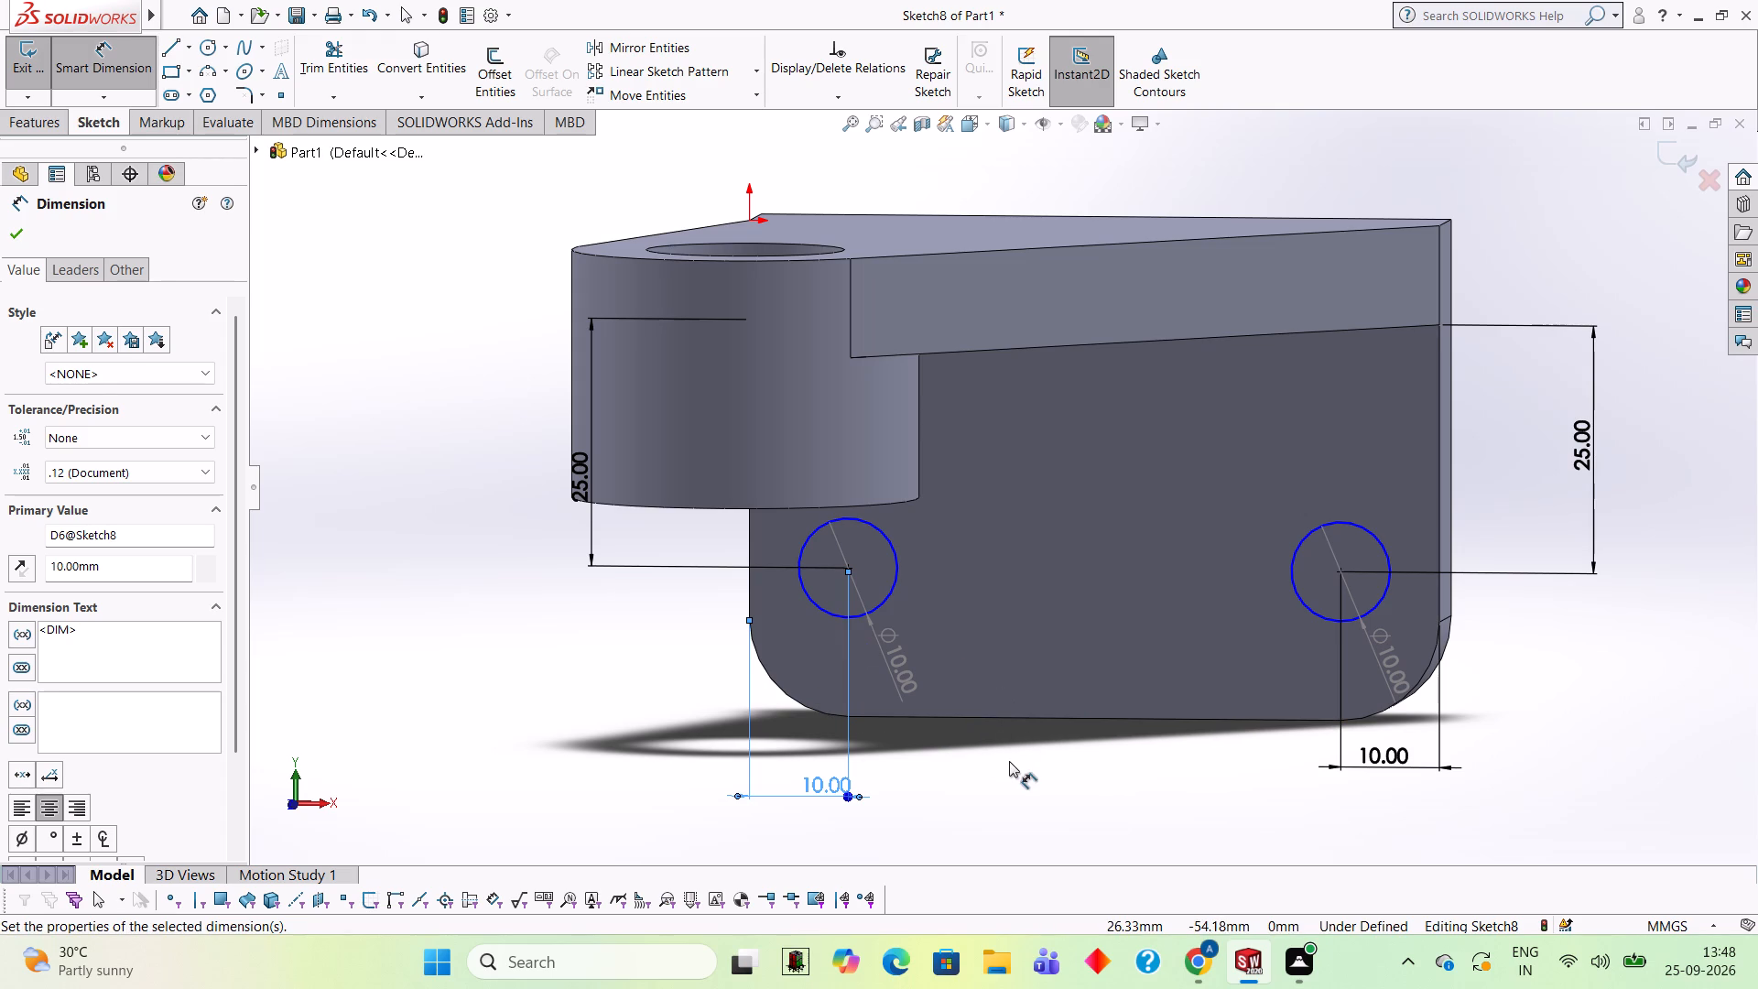
Cut the two 10 mm circles through the base plate as a blind extruded cut 10 mm deep.
middle_click_drag(1009, 761, 1033, 667)
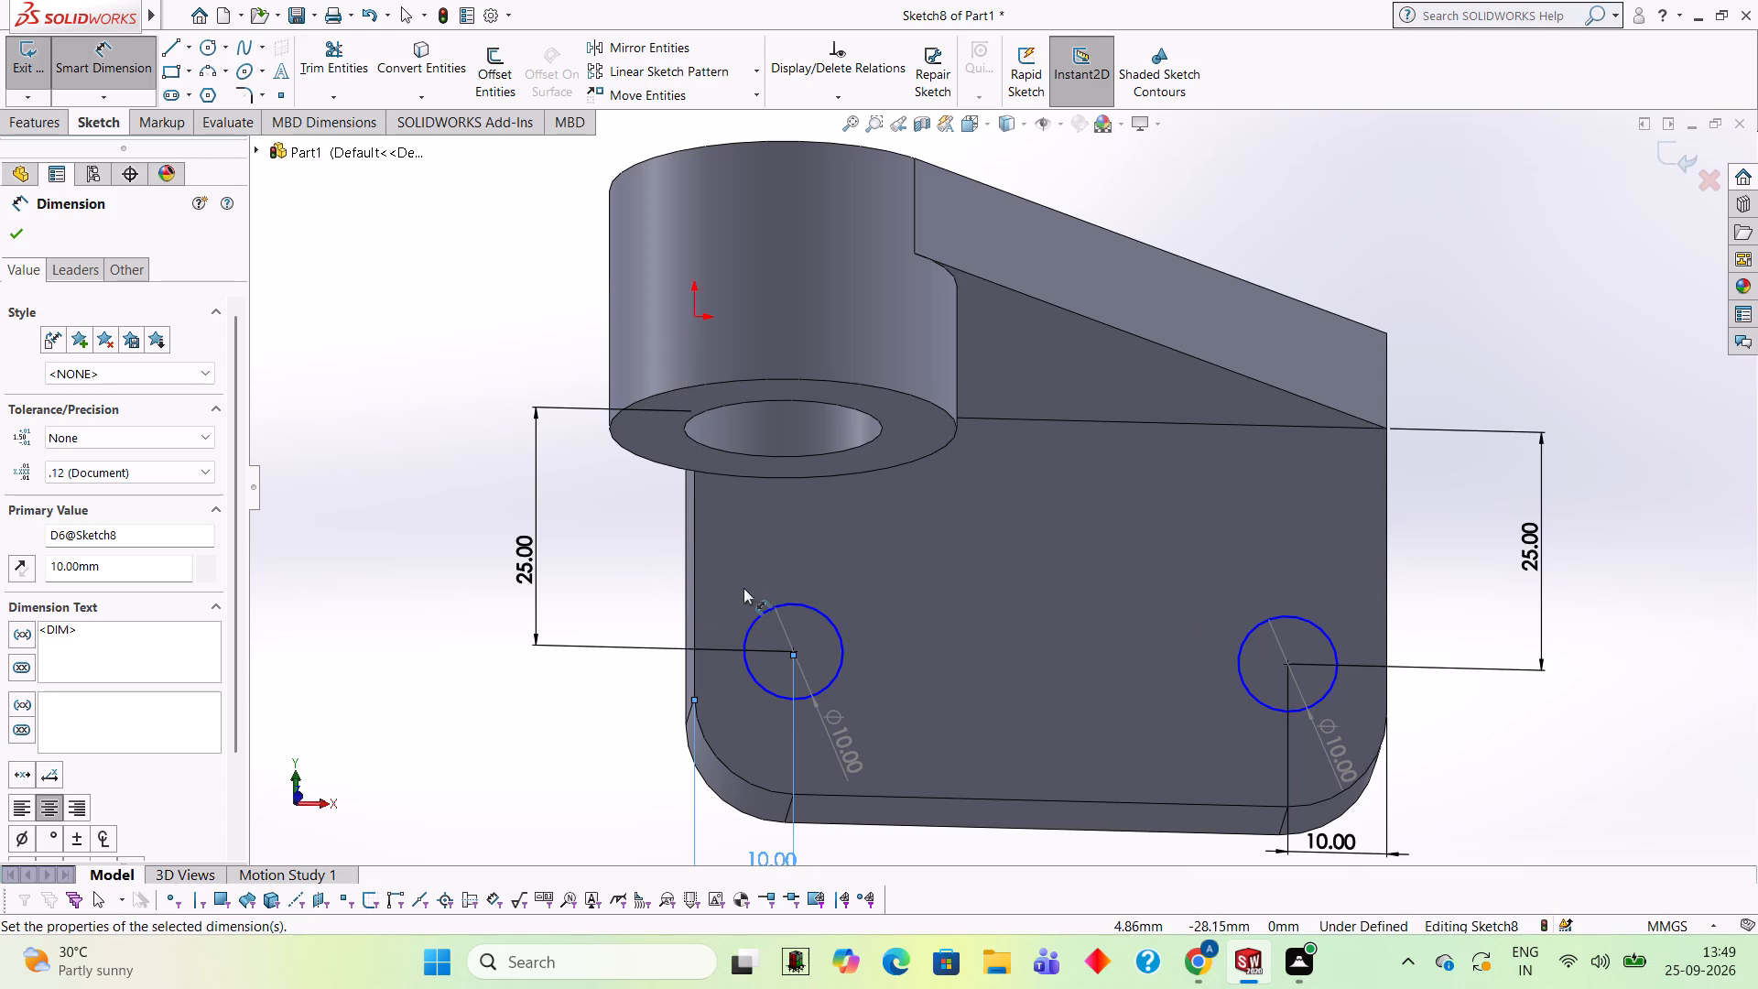
left_click(54, 127)
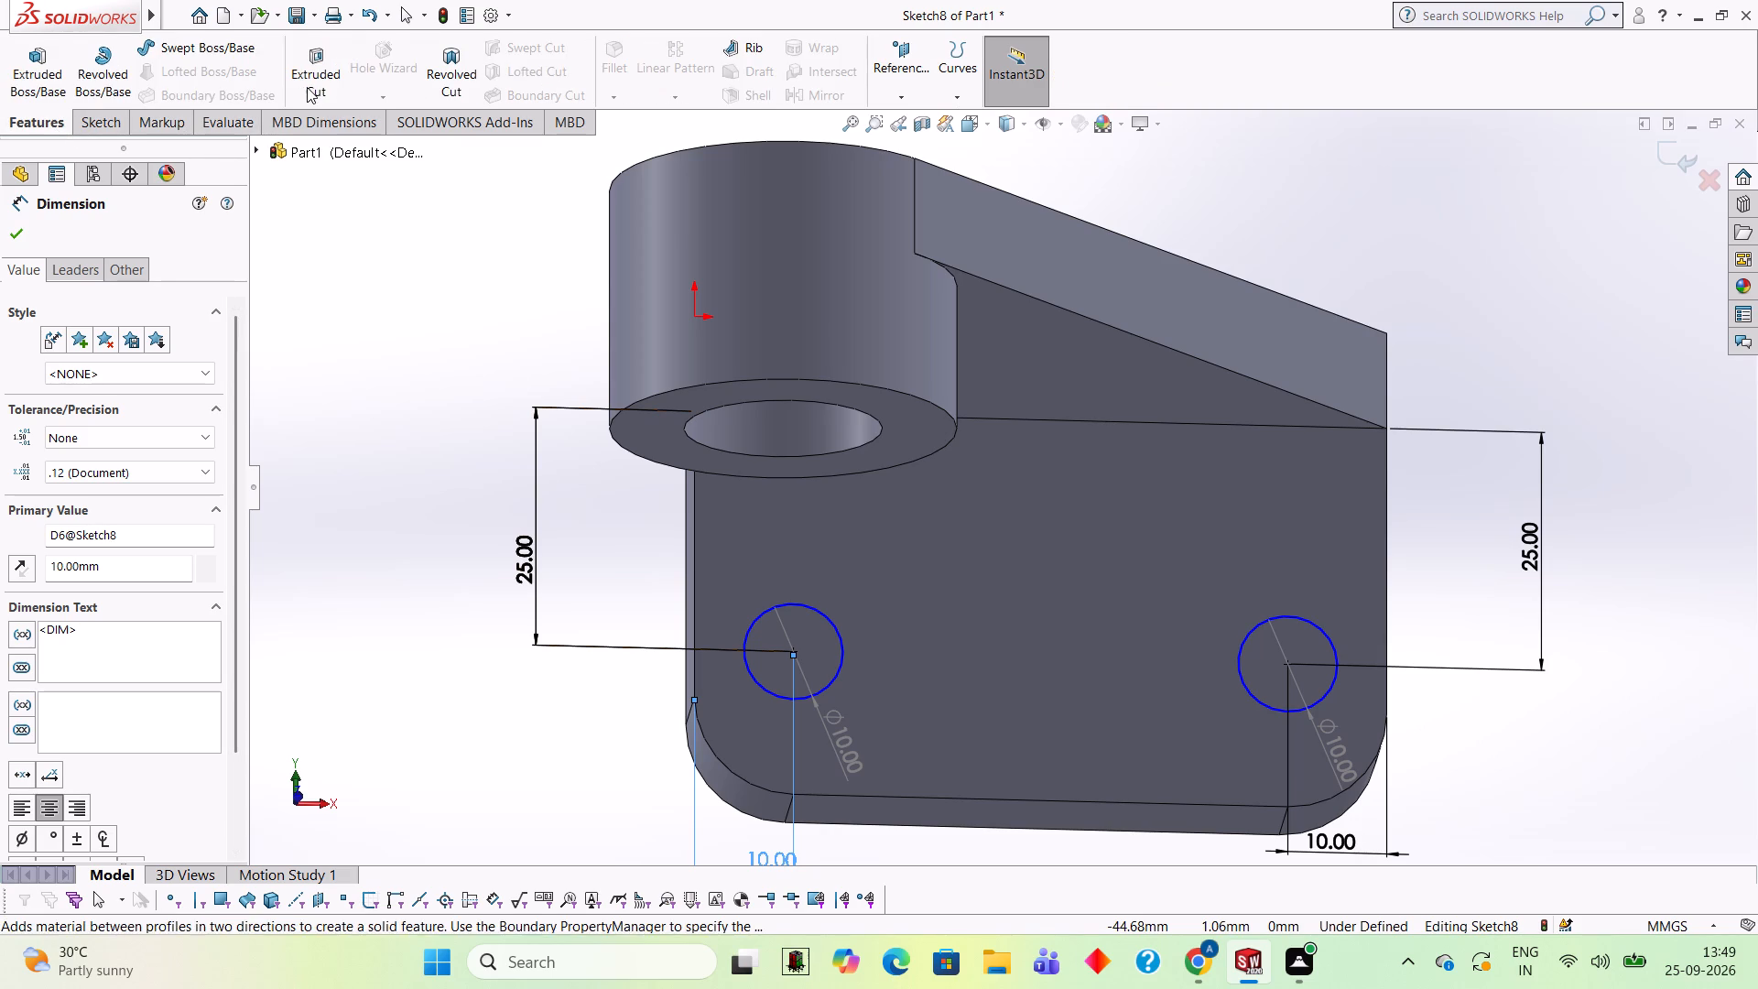
left_click(307, 87)
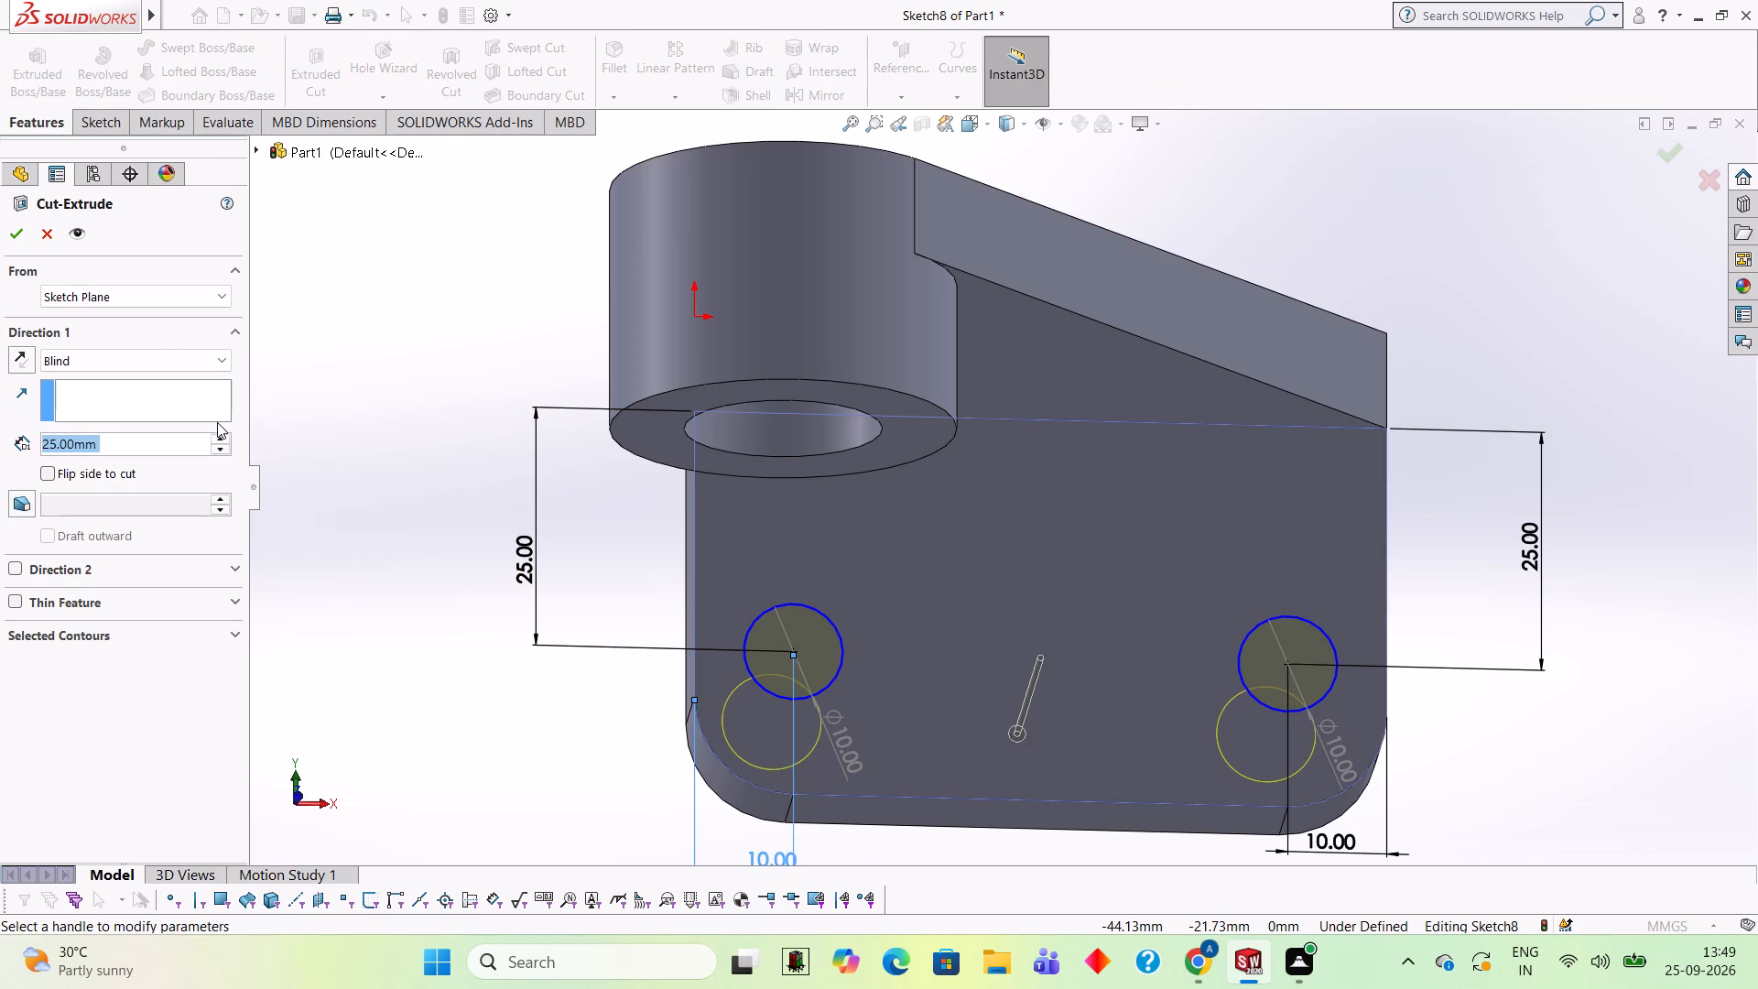
type("10")
key("Return")
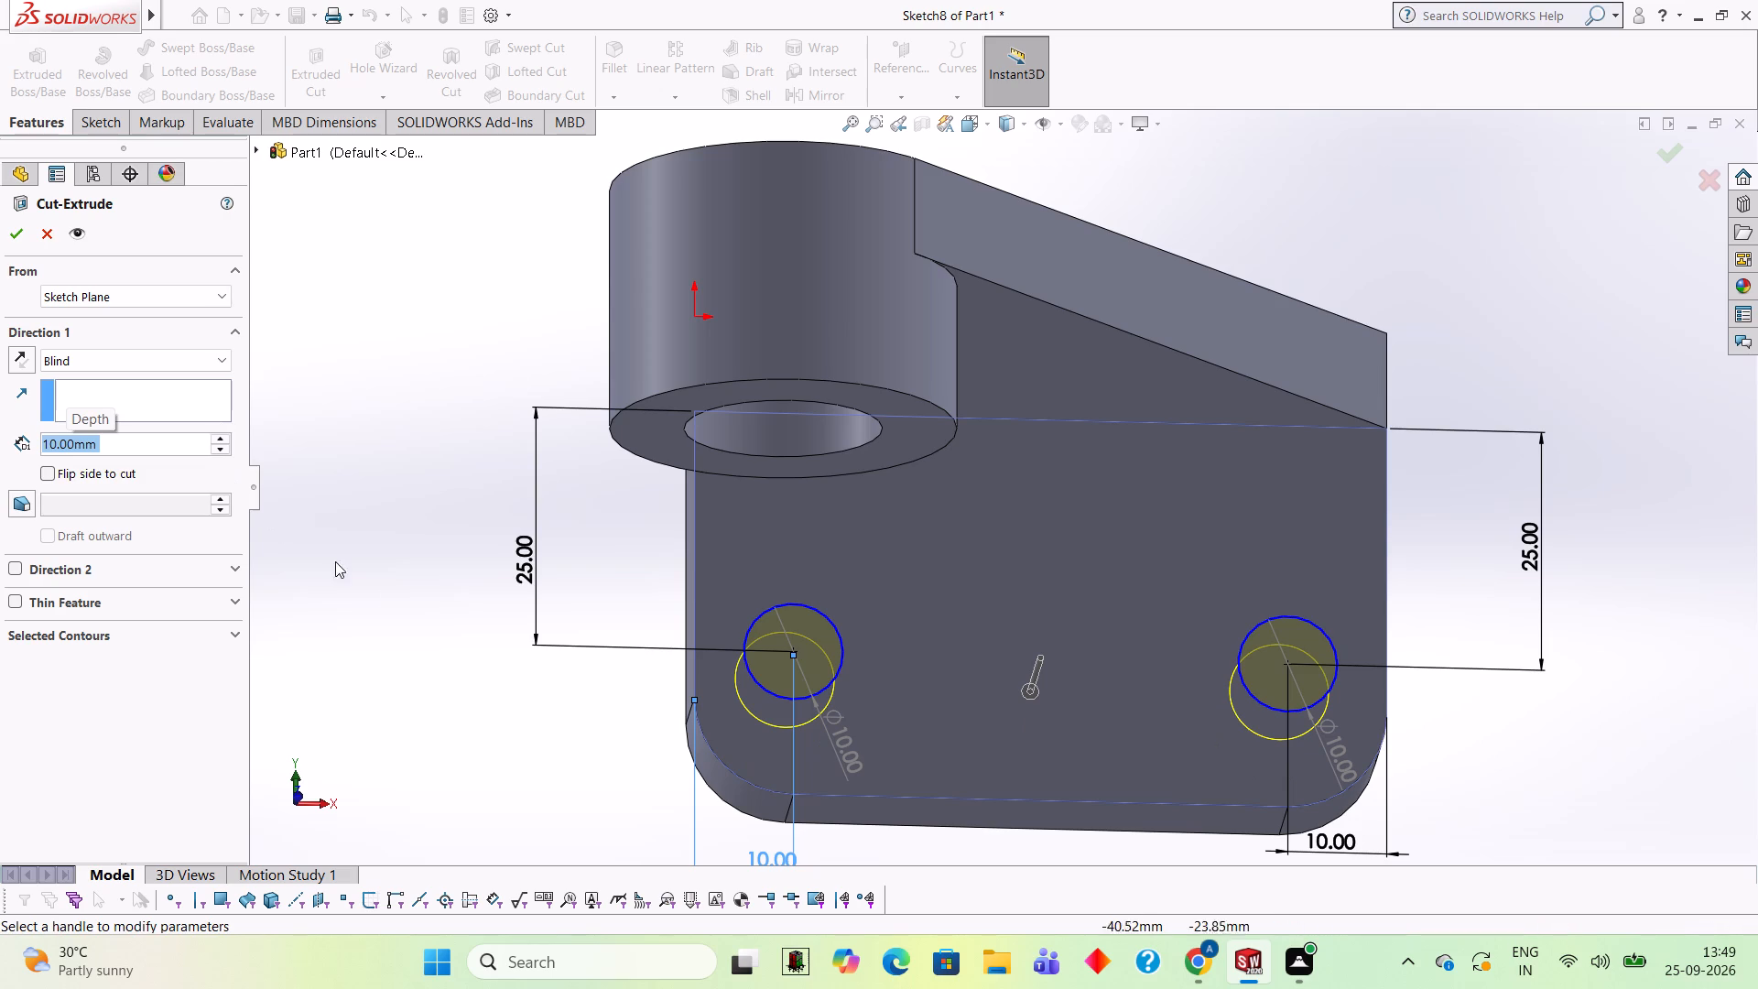
middle_click_drag(409, 575, 593, 599)
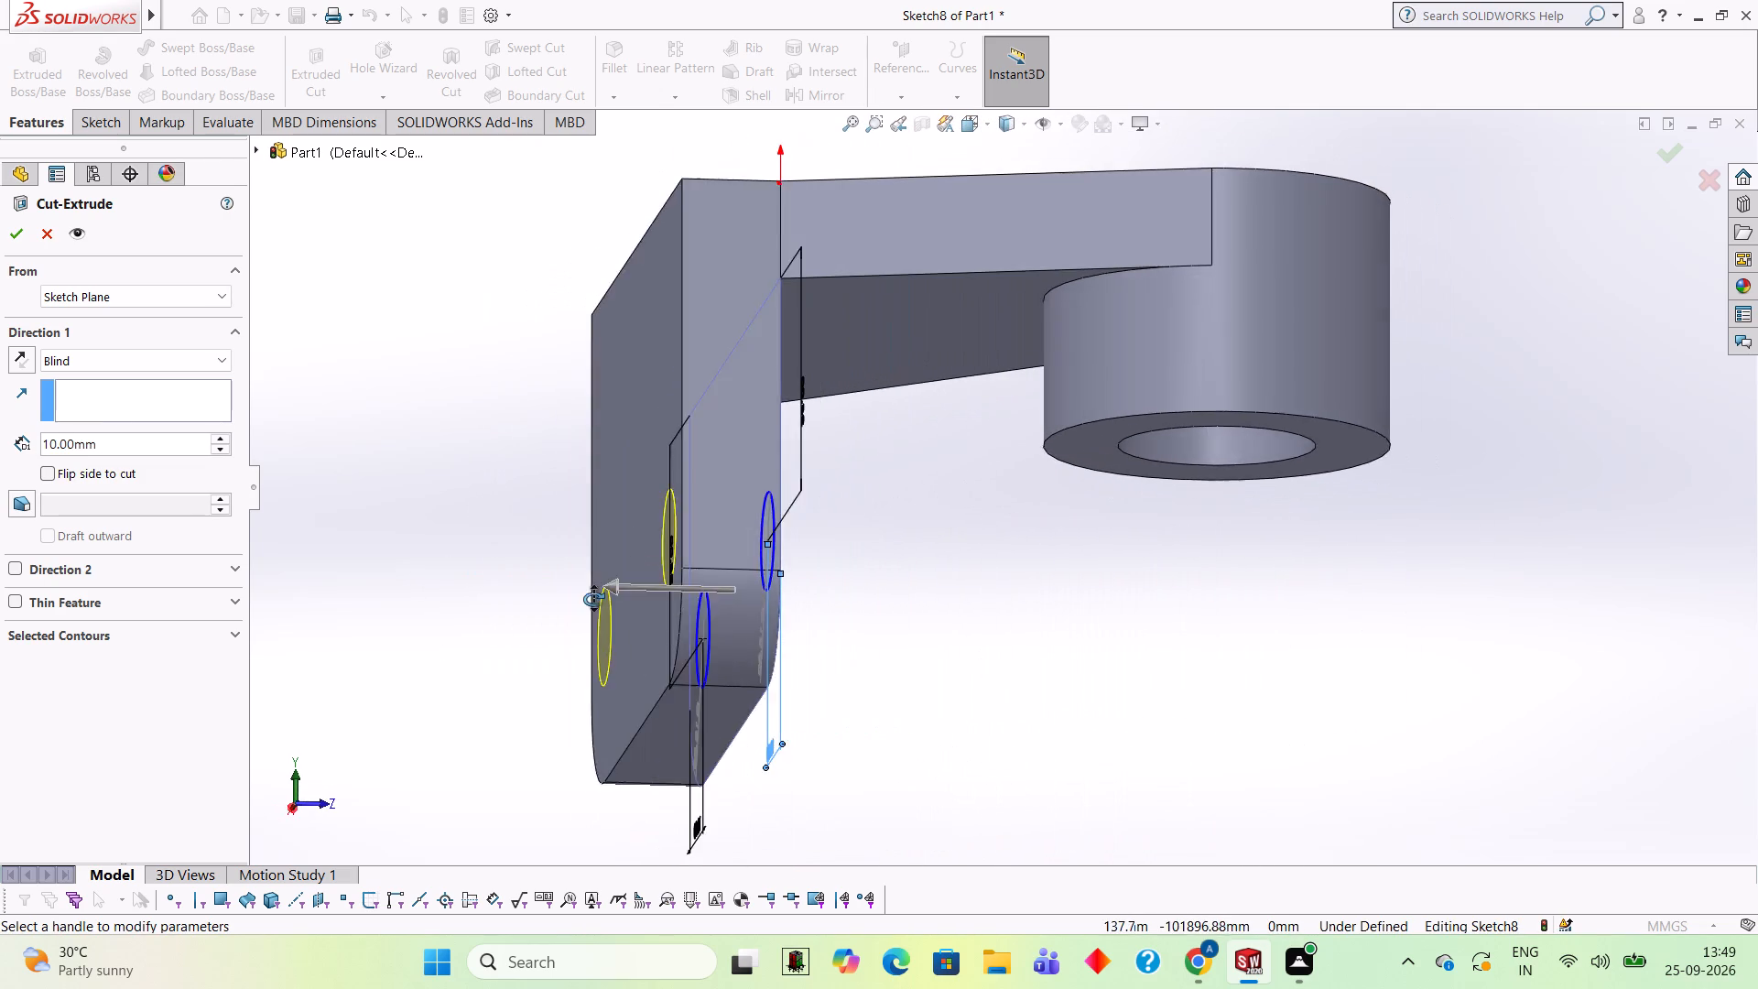
middle_click_drag(593, 599, 584, 601)
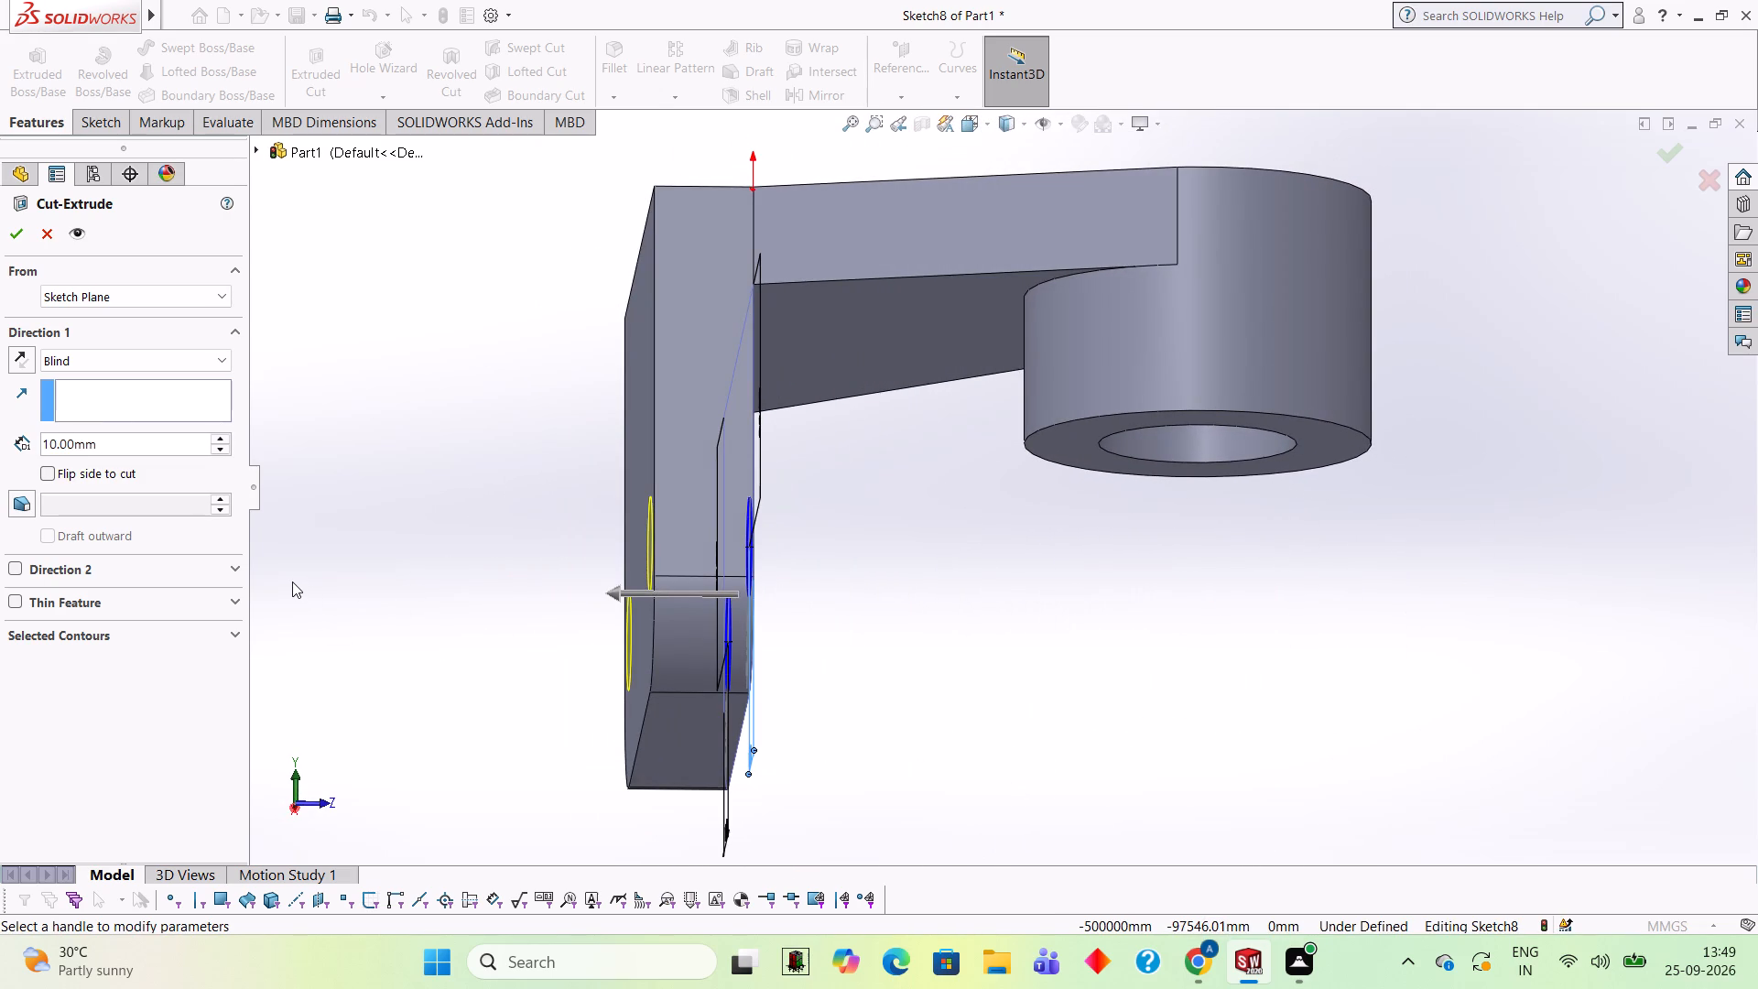
left_click(15, 234)
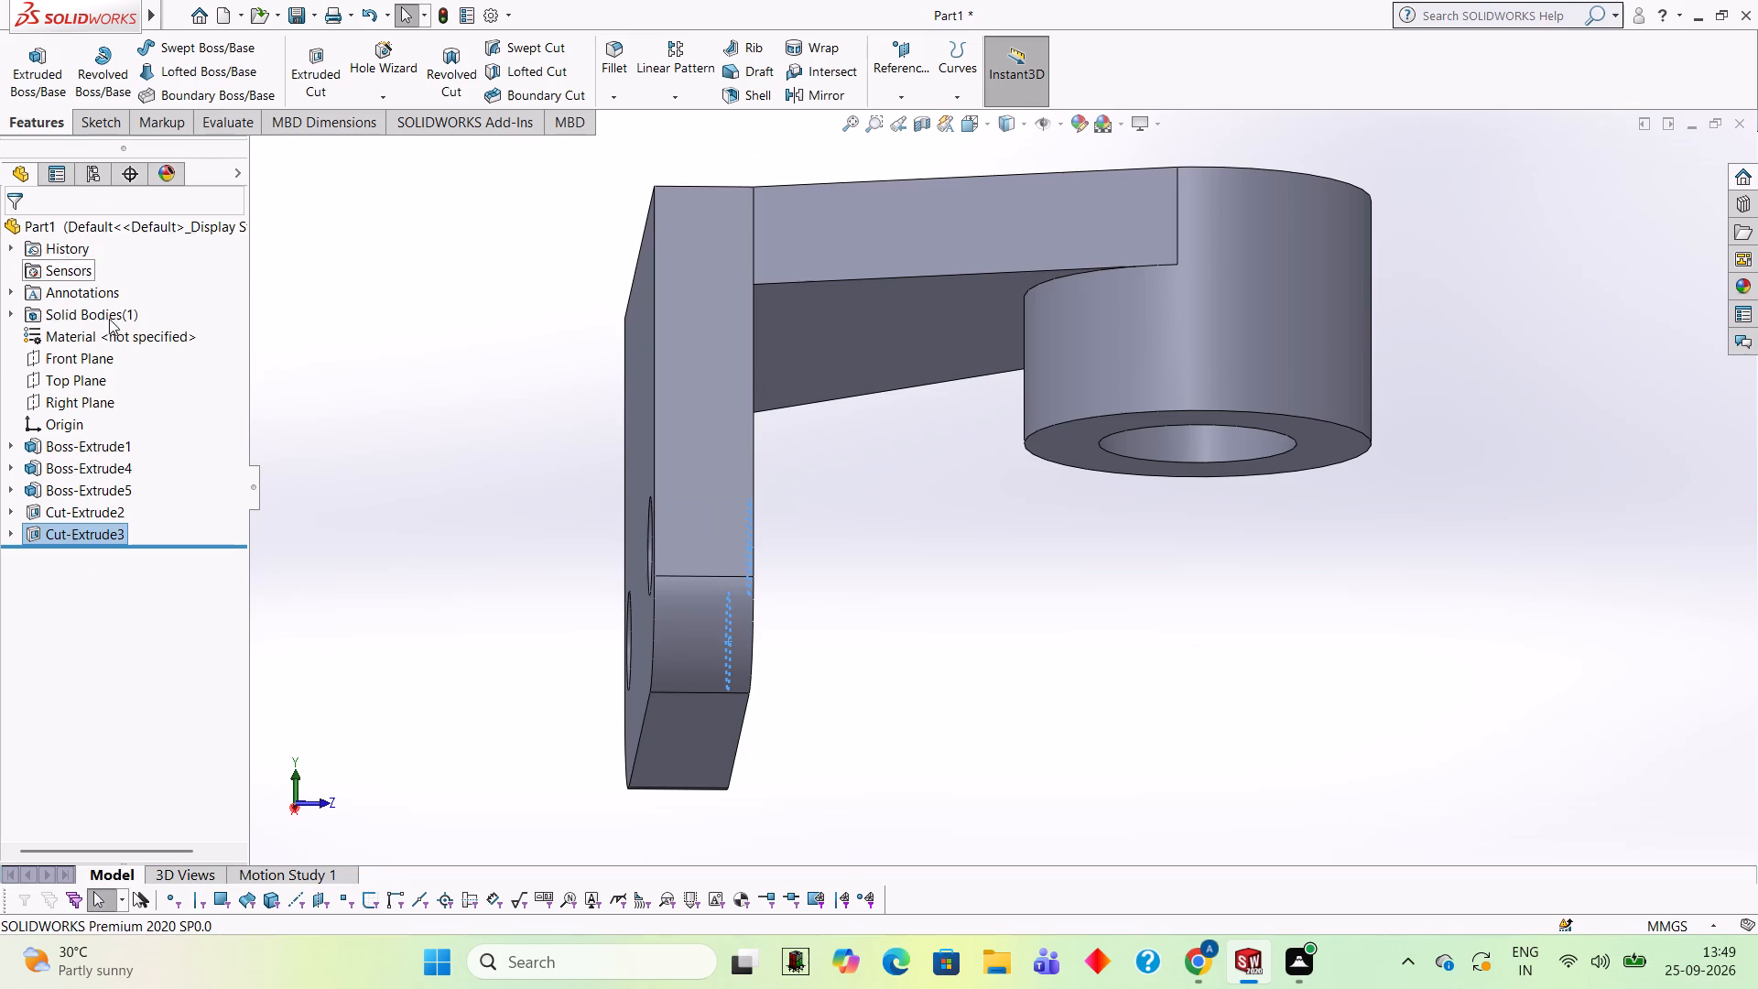
left_click(423, 468)
Examine the bracket from both sides of the base plate, including the two plate holes and the boss.
middle_click_drag(789, 577, 909, 615)
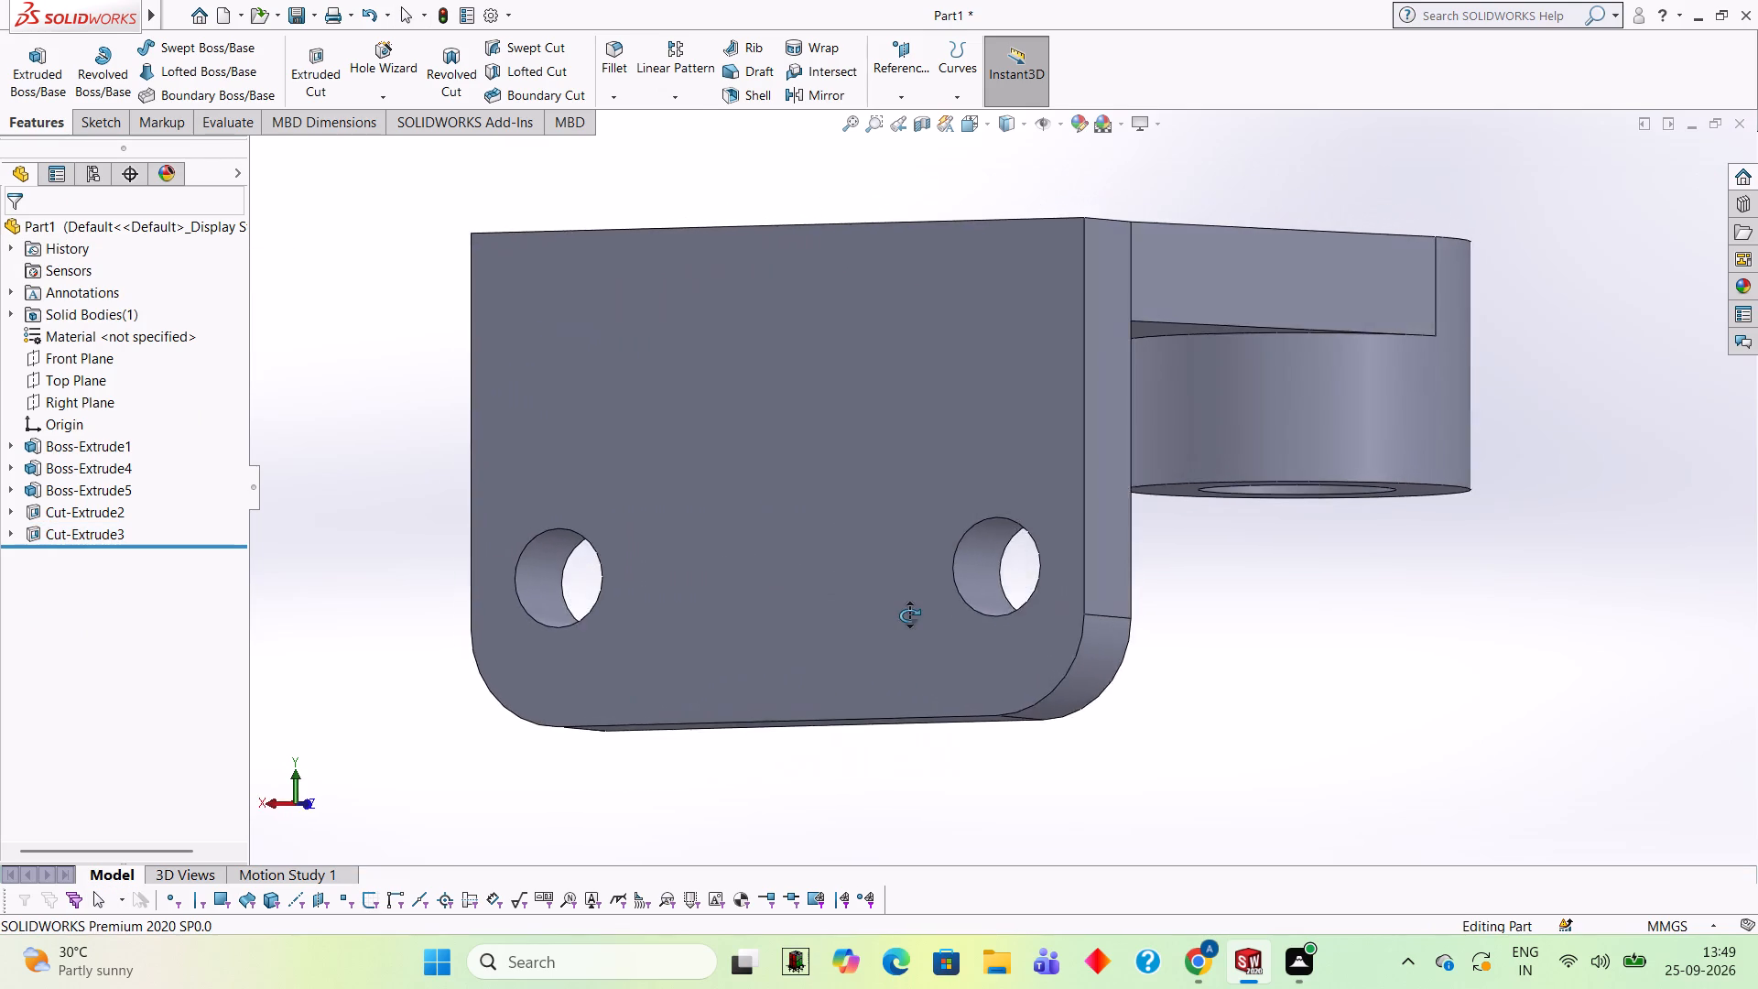
middle_click_drag(909, 615, 635, 584)
scroll(503, 545, "up", 1)
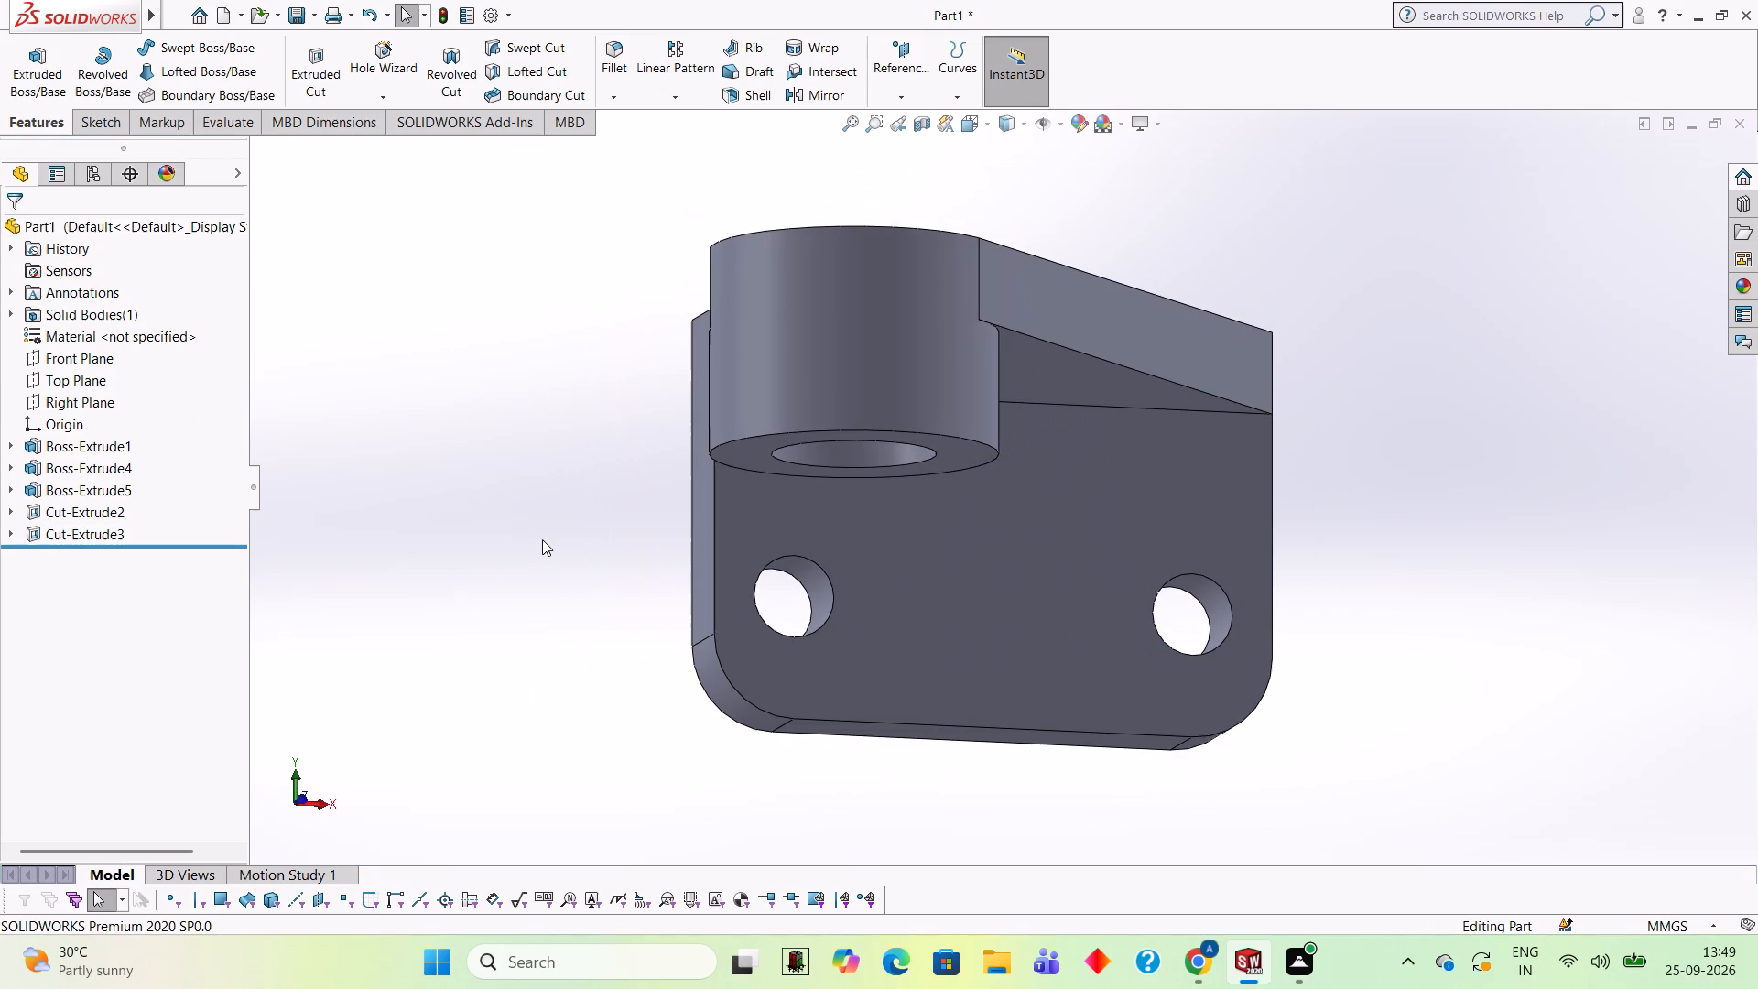
middle_click_drag(543, 539, 529, 540)
middle_click(511, 543)
middle_click_drag(511, 543, 486, 545)
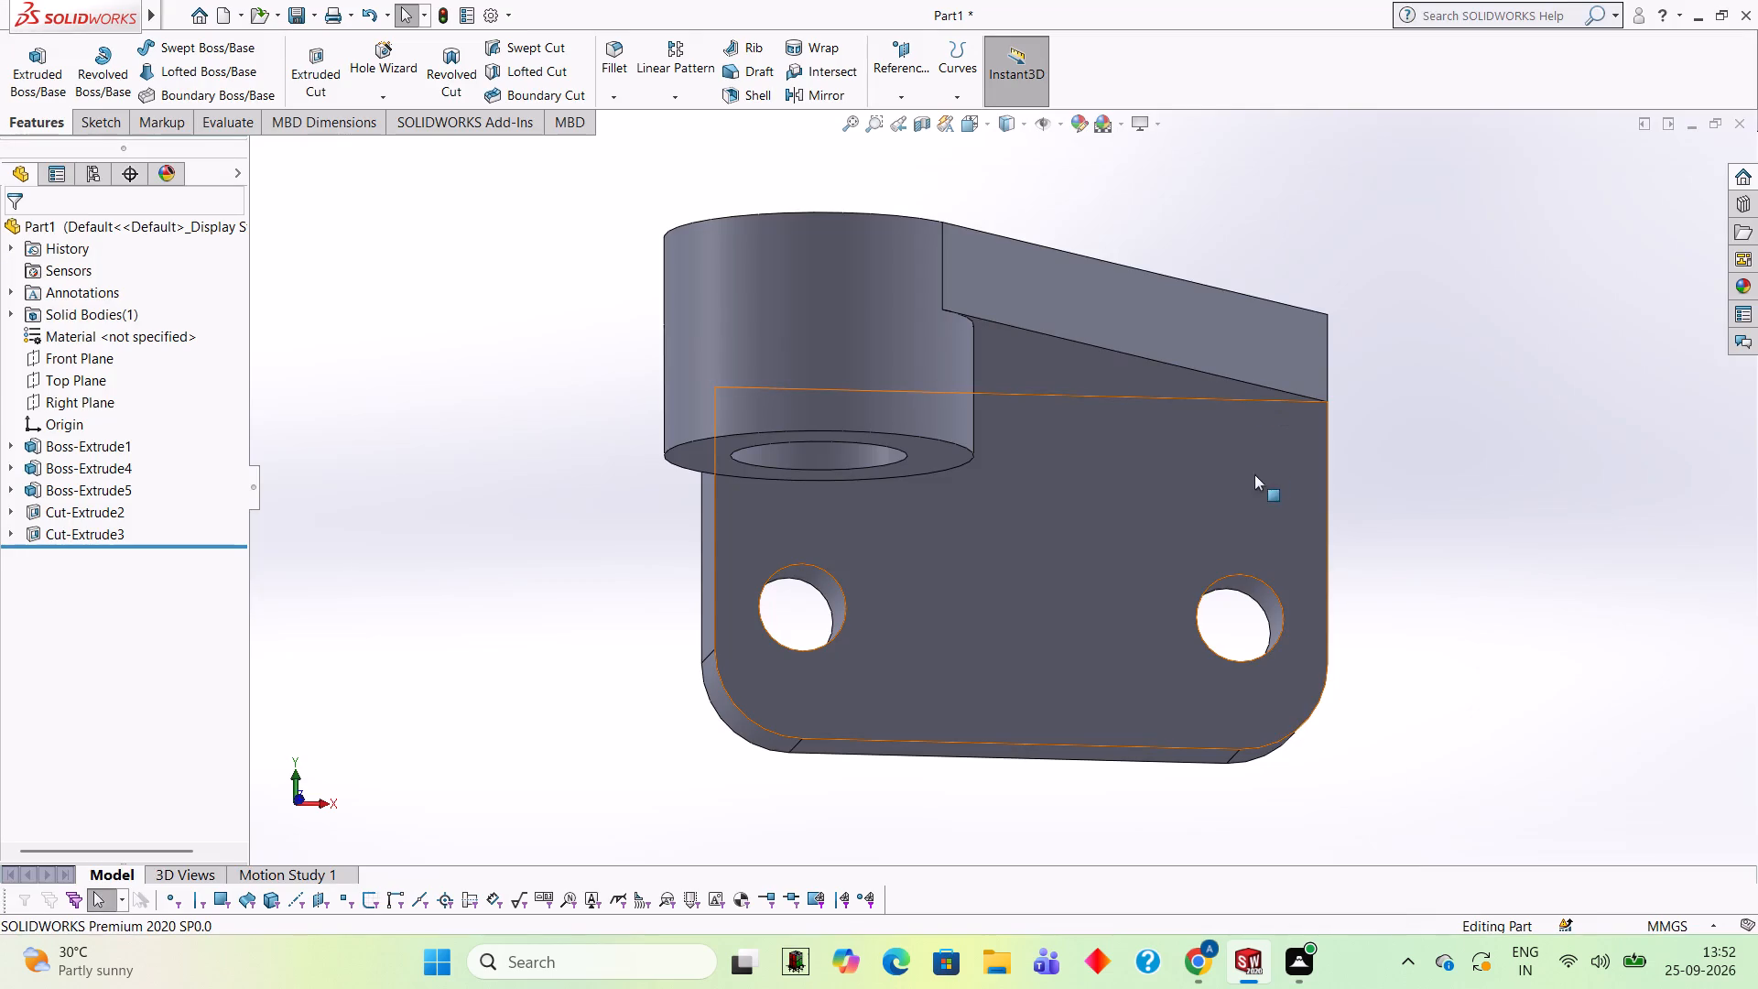
middle_click_drag(1365, 660, 1358, 538)
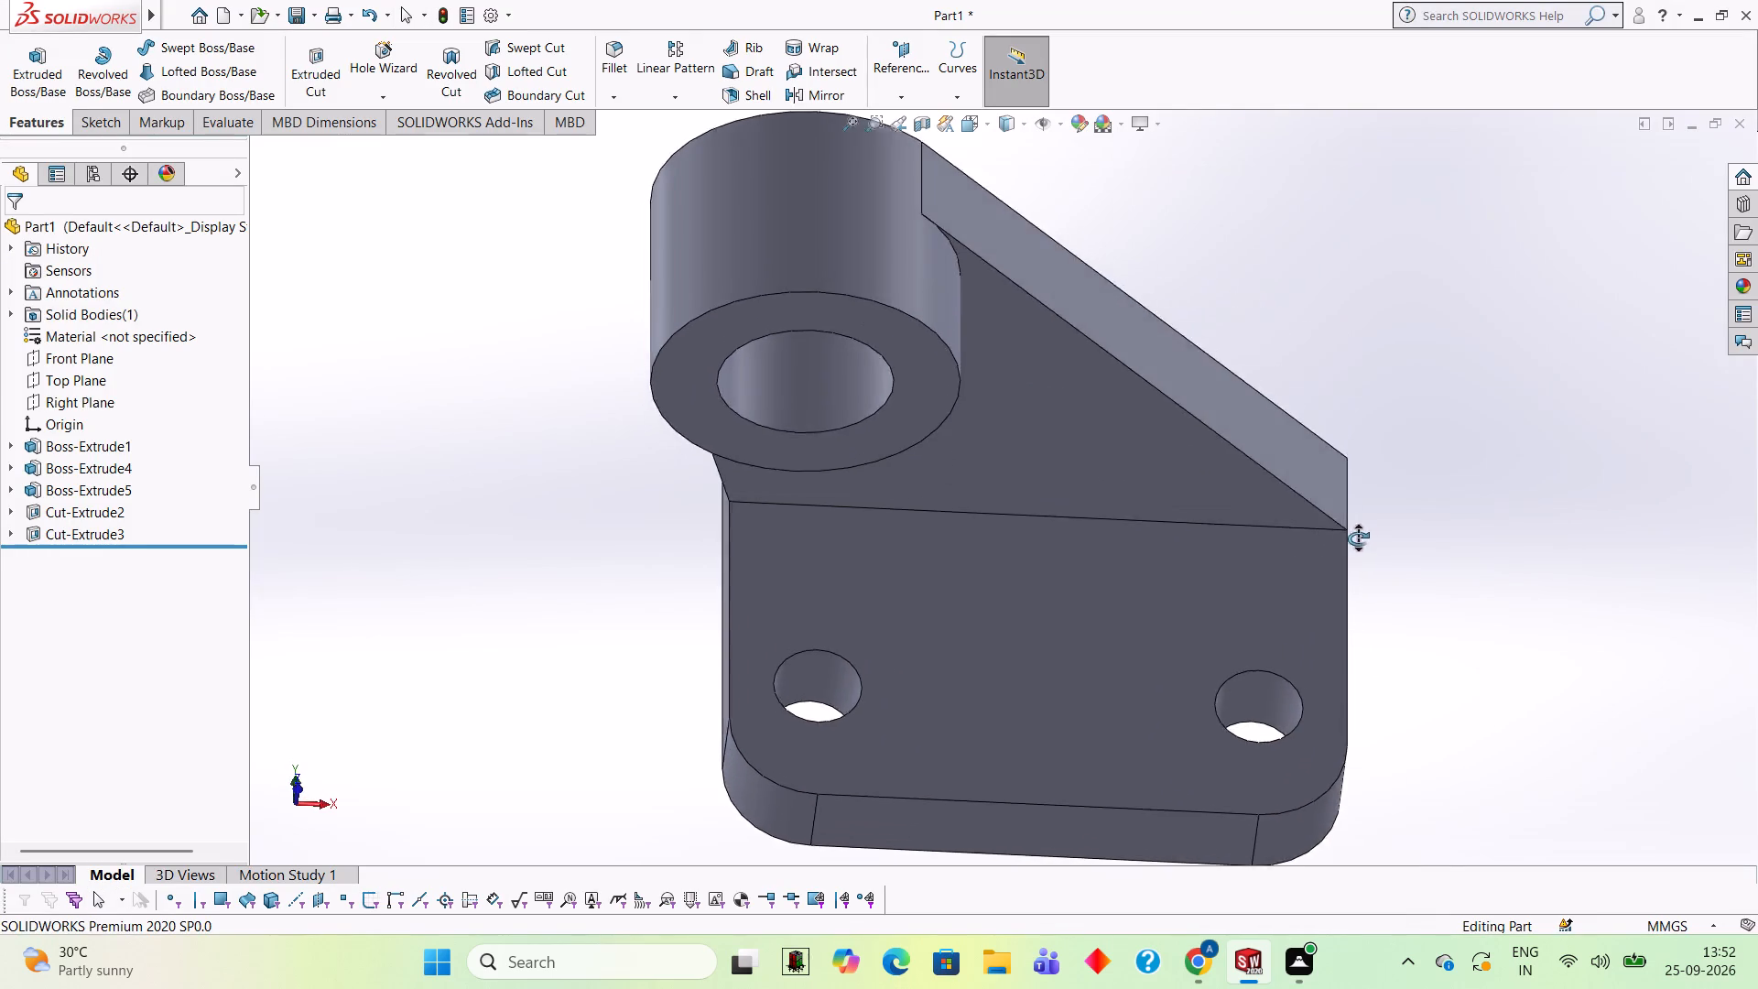
middle_click_drag(1358, 538, 1358, 512)
scroll(1355, 487, "up", 1)
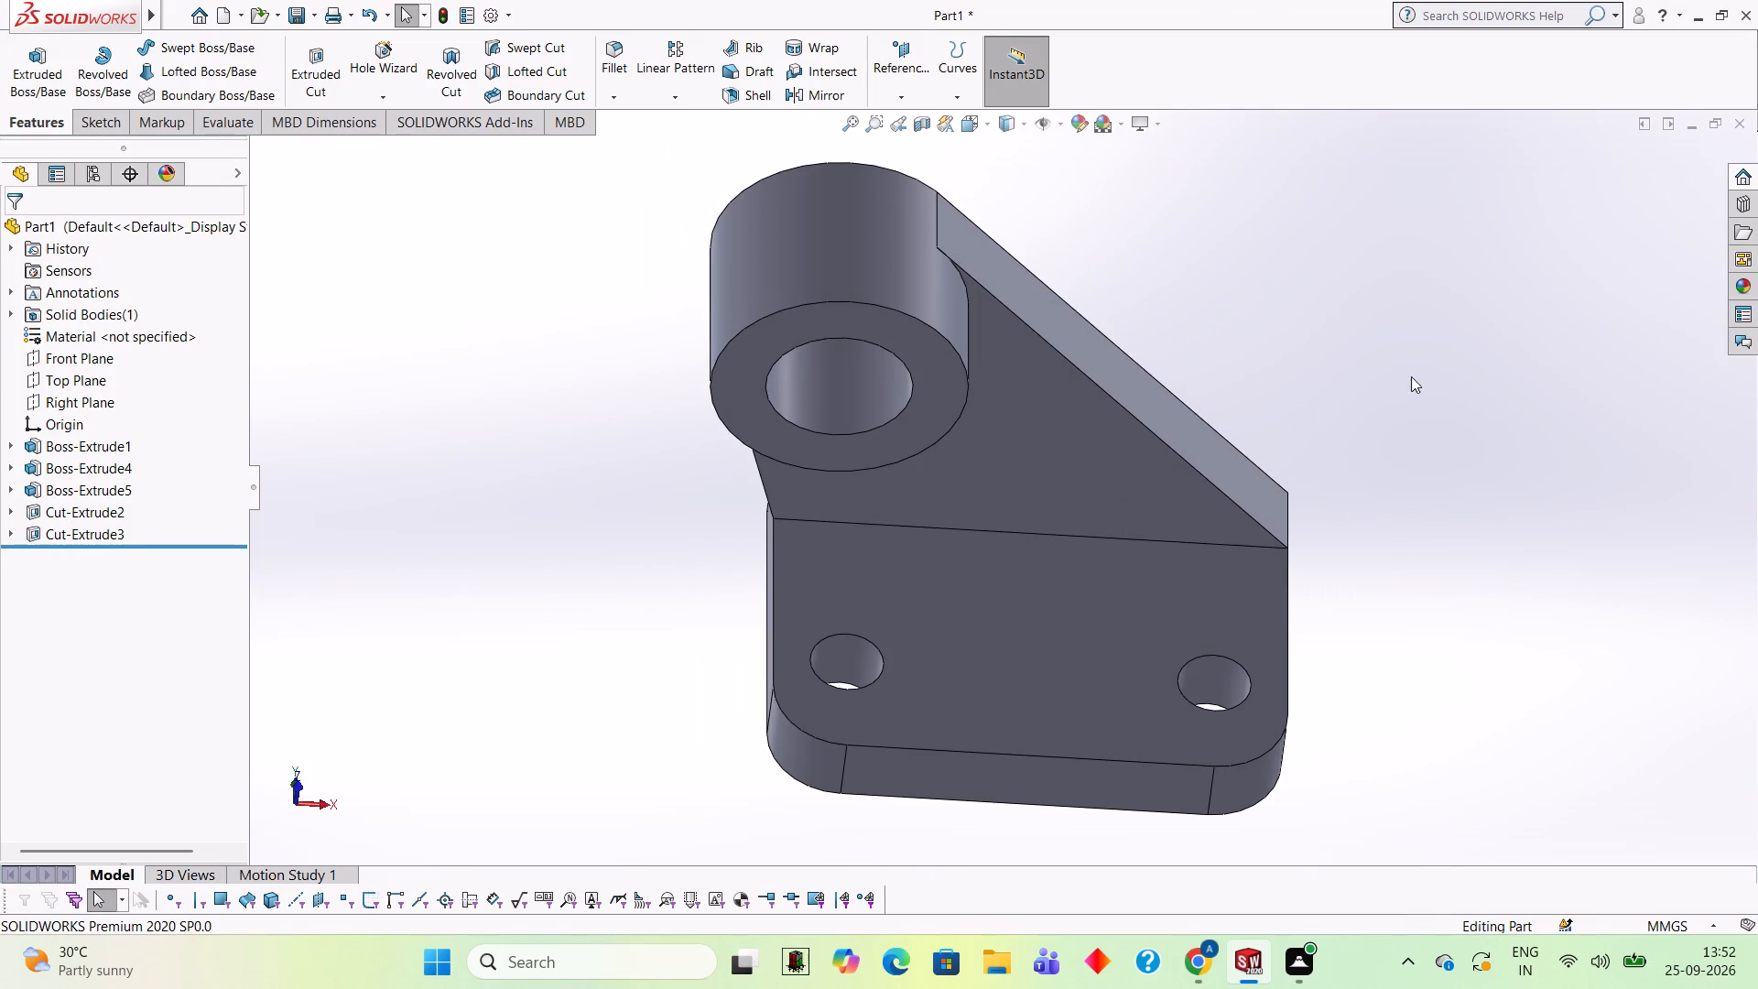
Apply the Blue LED appearance from the LED lights category to the entire bracket body.
left_click(1749, 297)
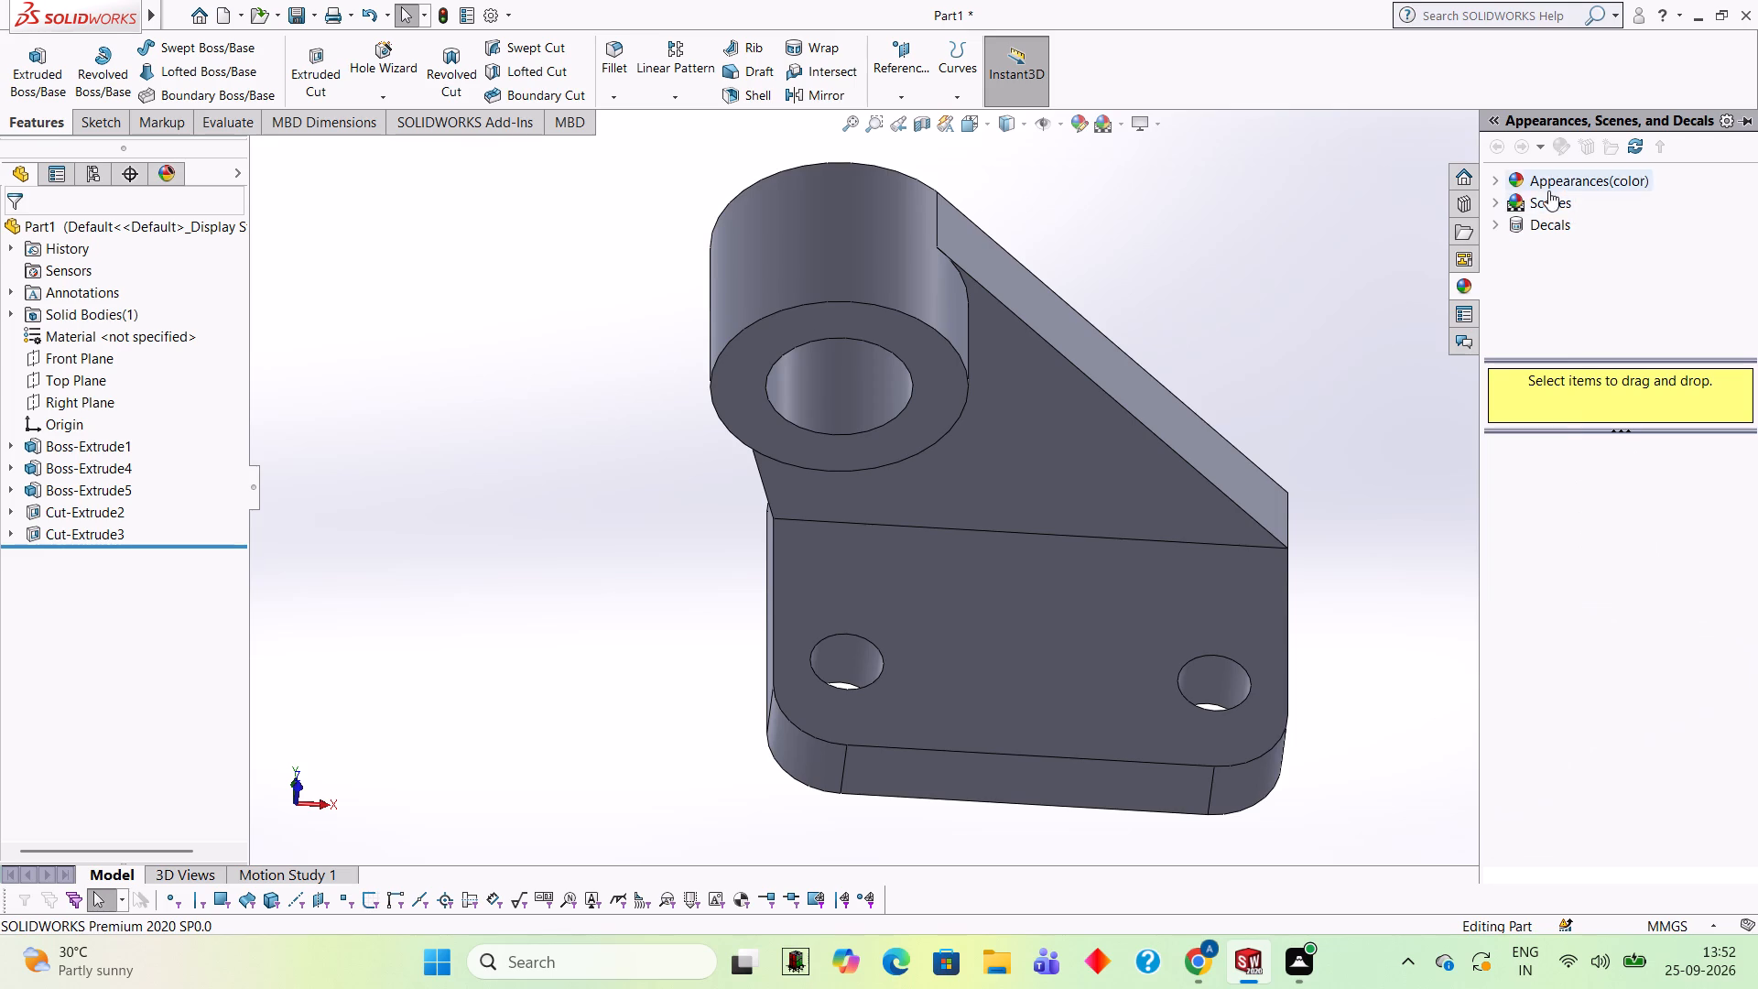
left_click(1499, 176)
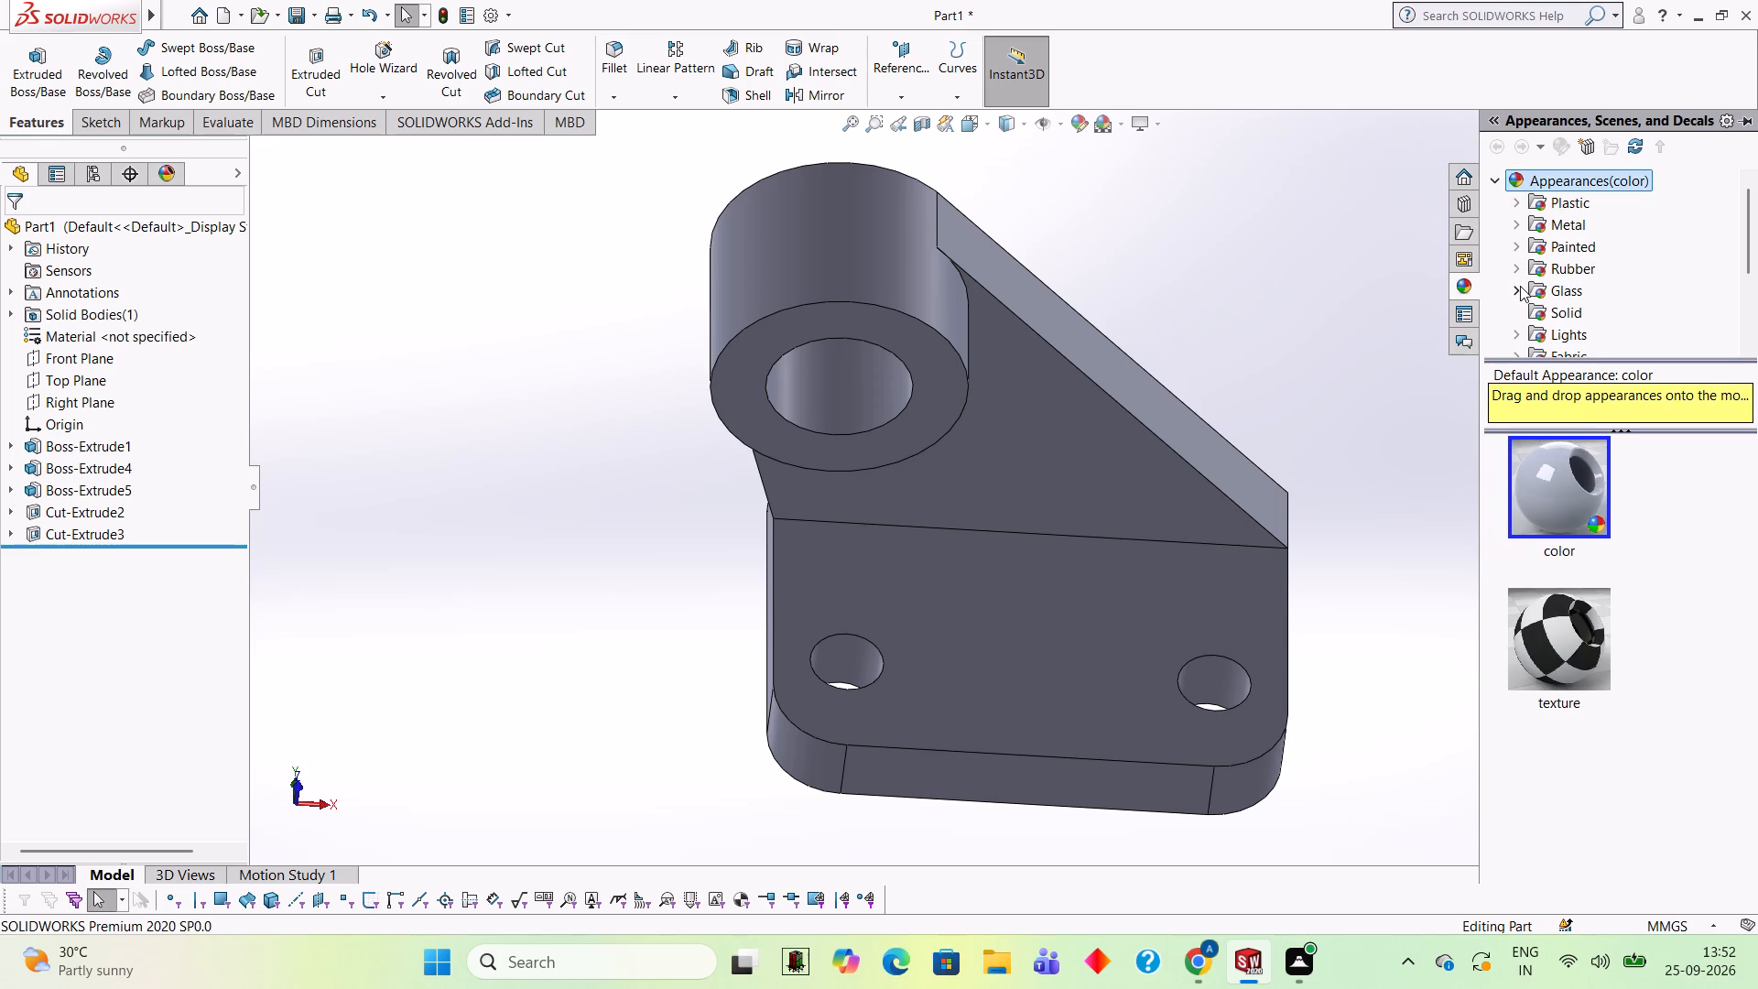
left_click(1573, 319)
left_click(1555, 340)
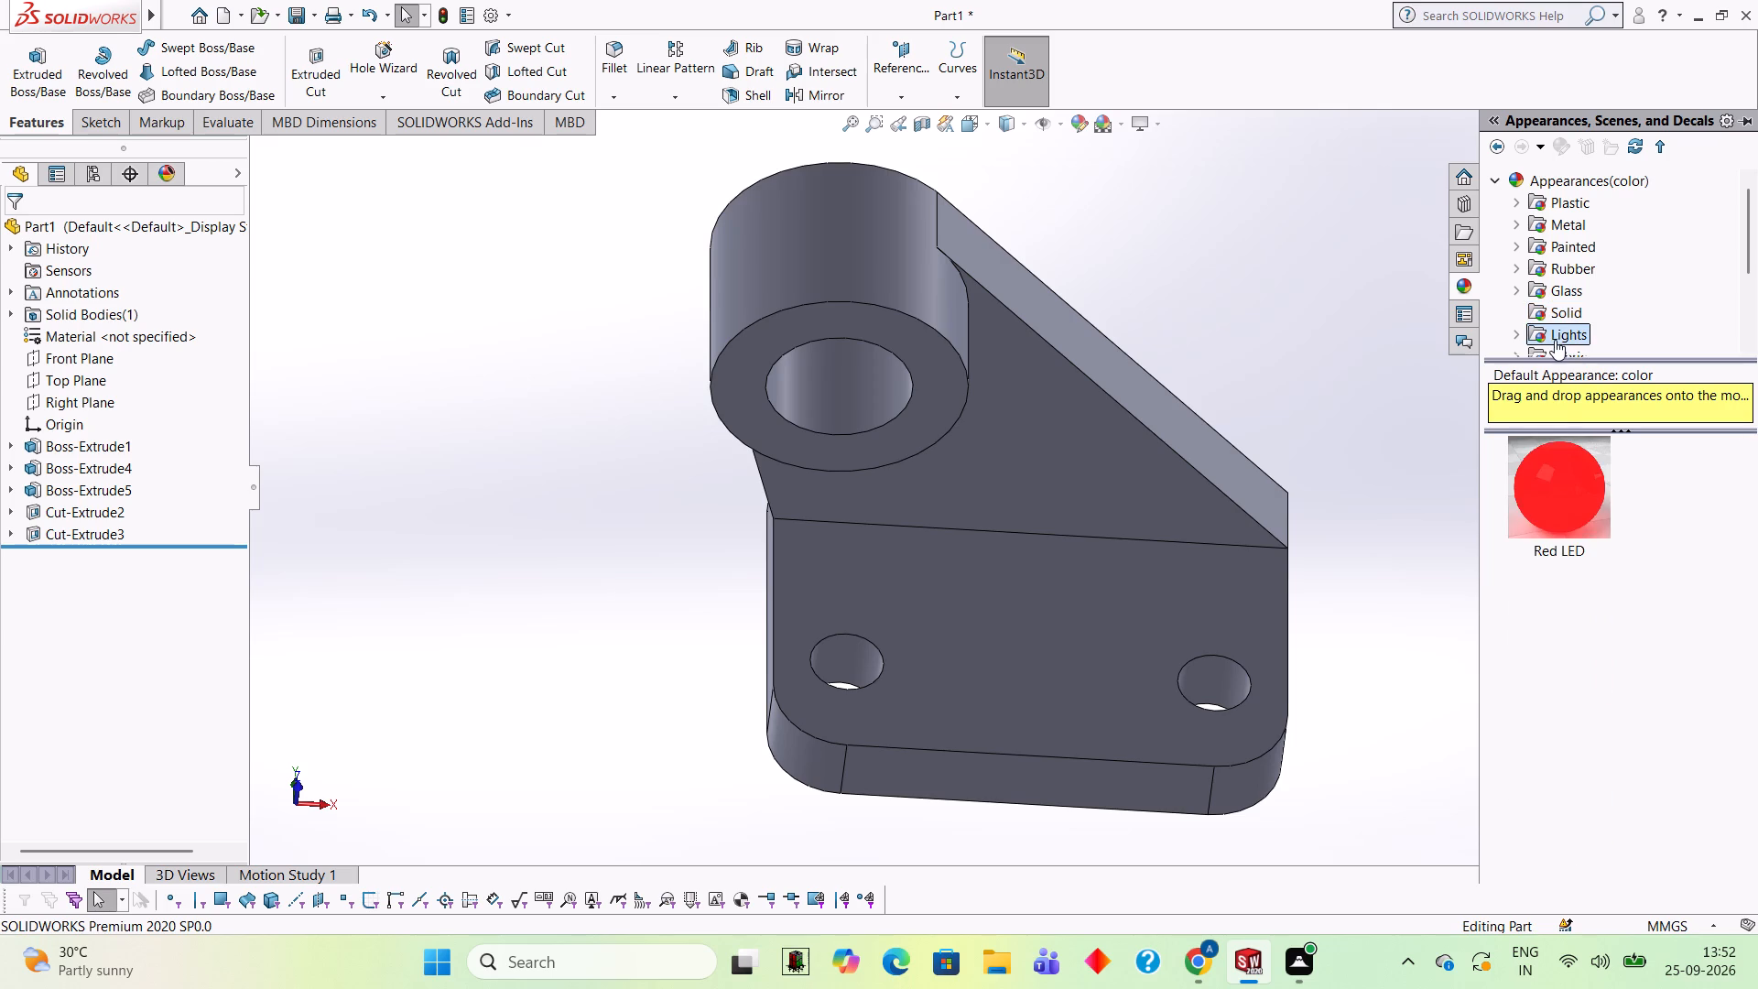
scroll(1557, 424, "down", 1)
left_click(1515, 333)
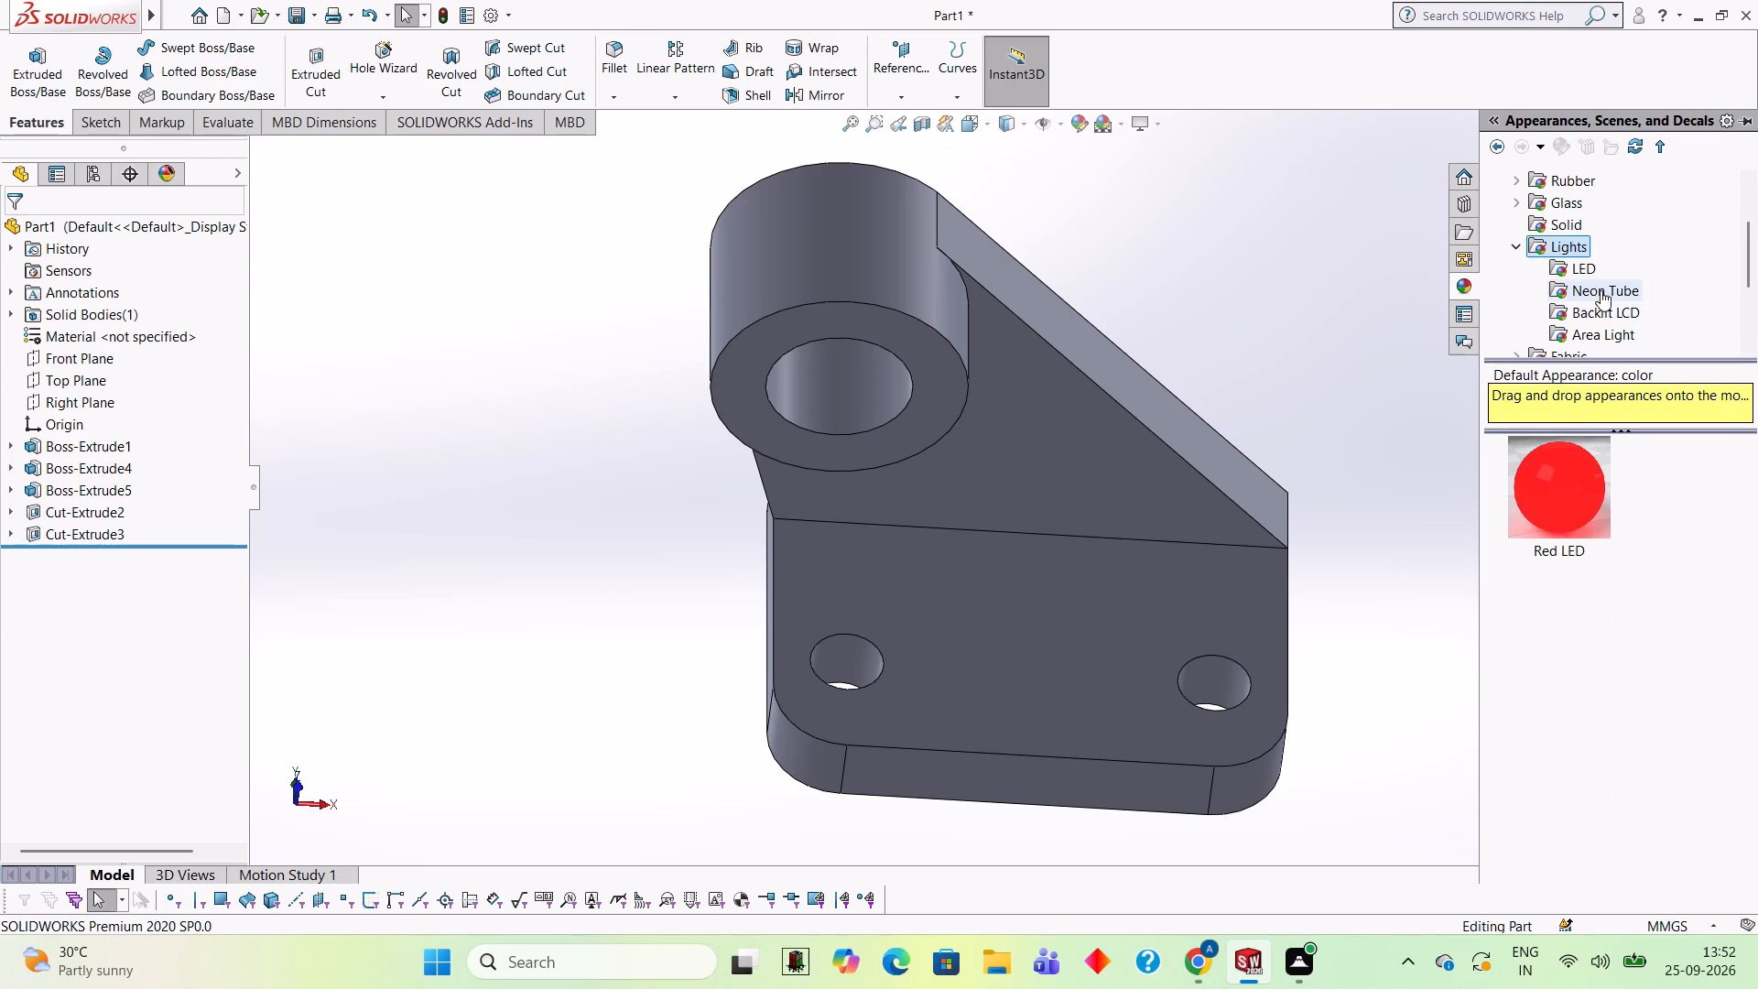
left_click(1596, 266)
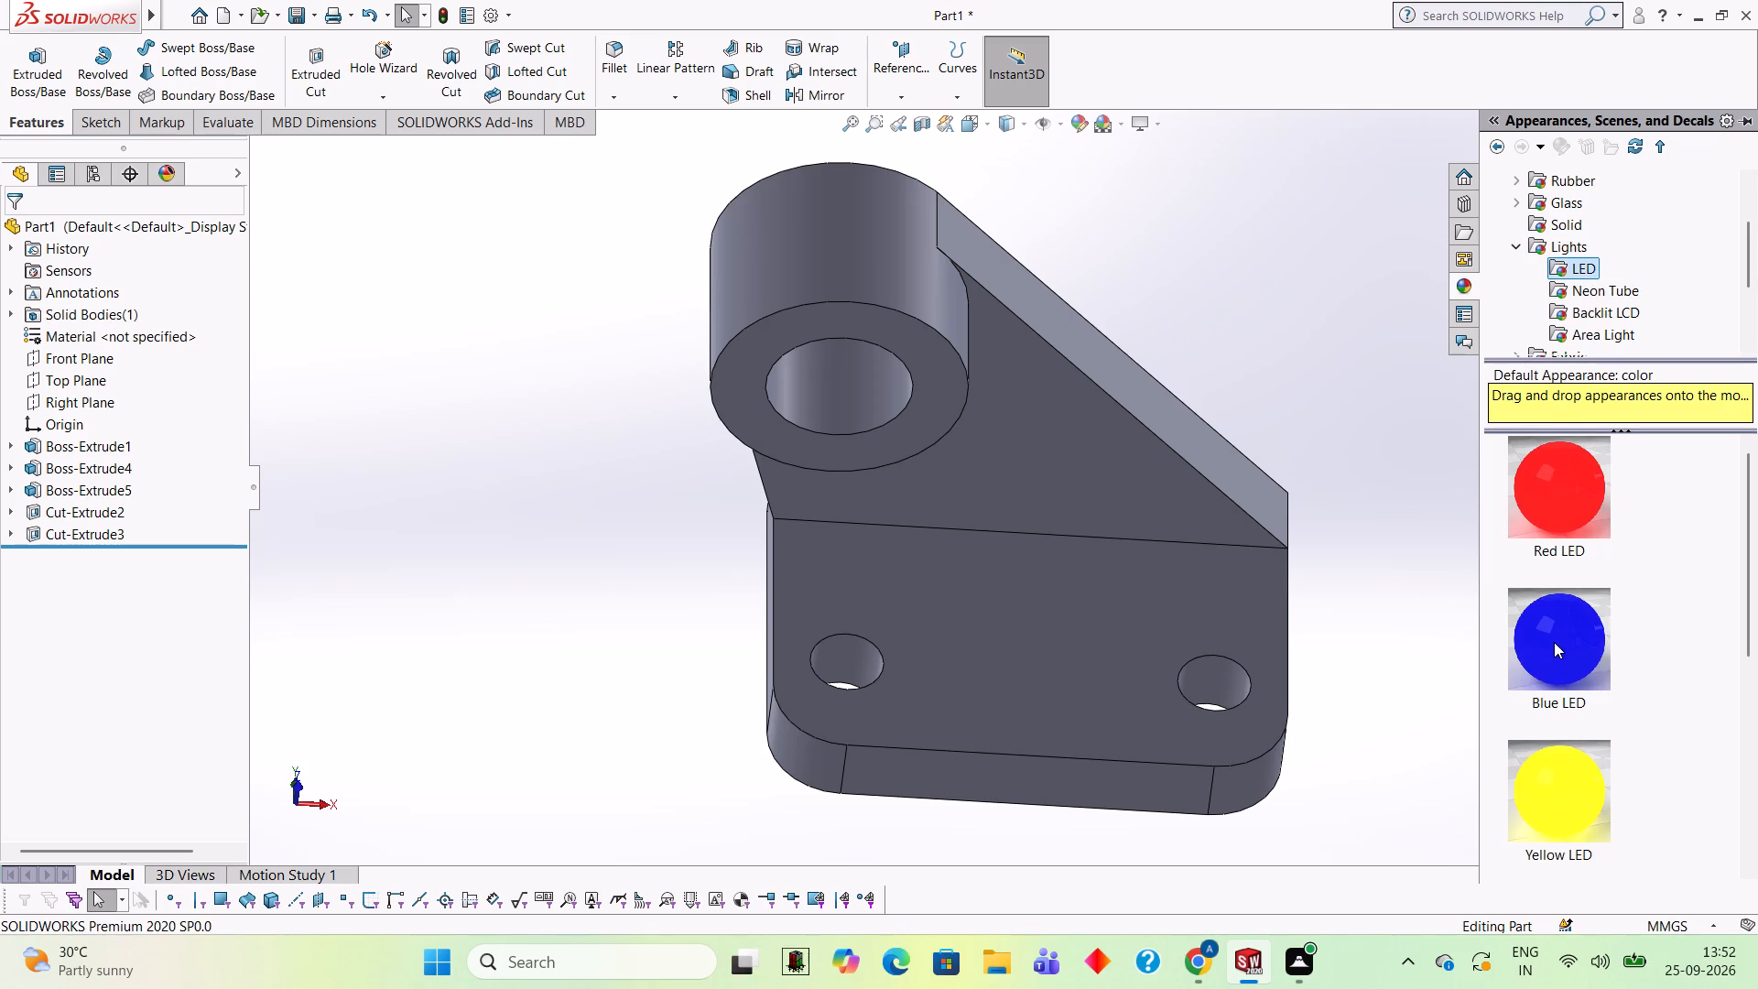
left_click_drag(1558, 623, 1088, 592)
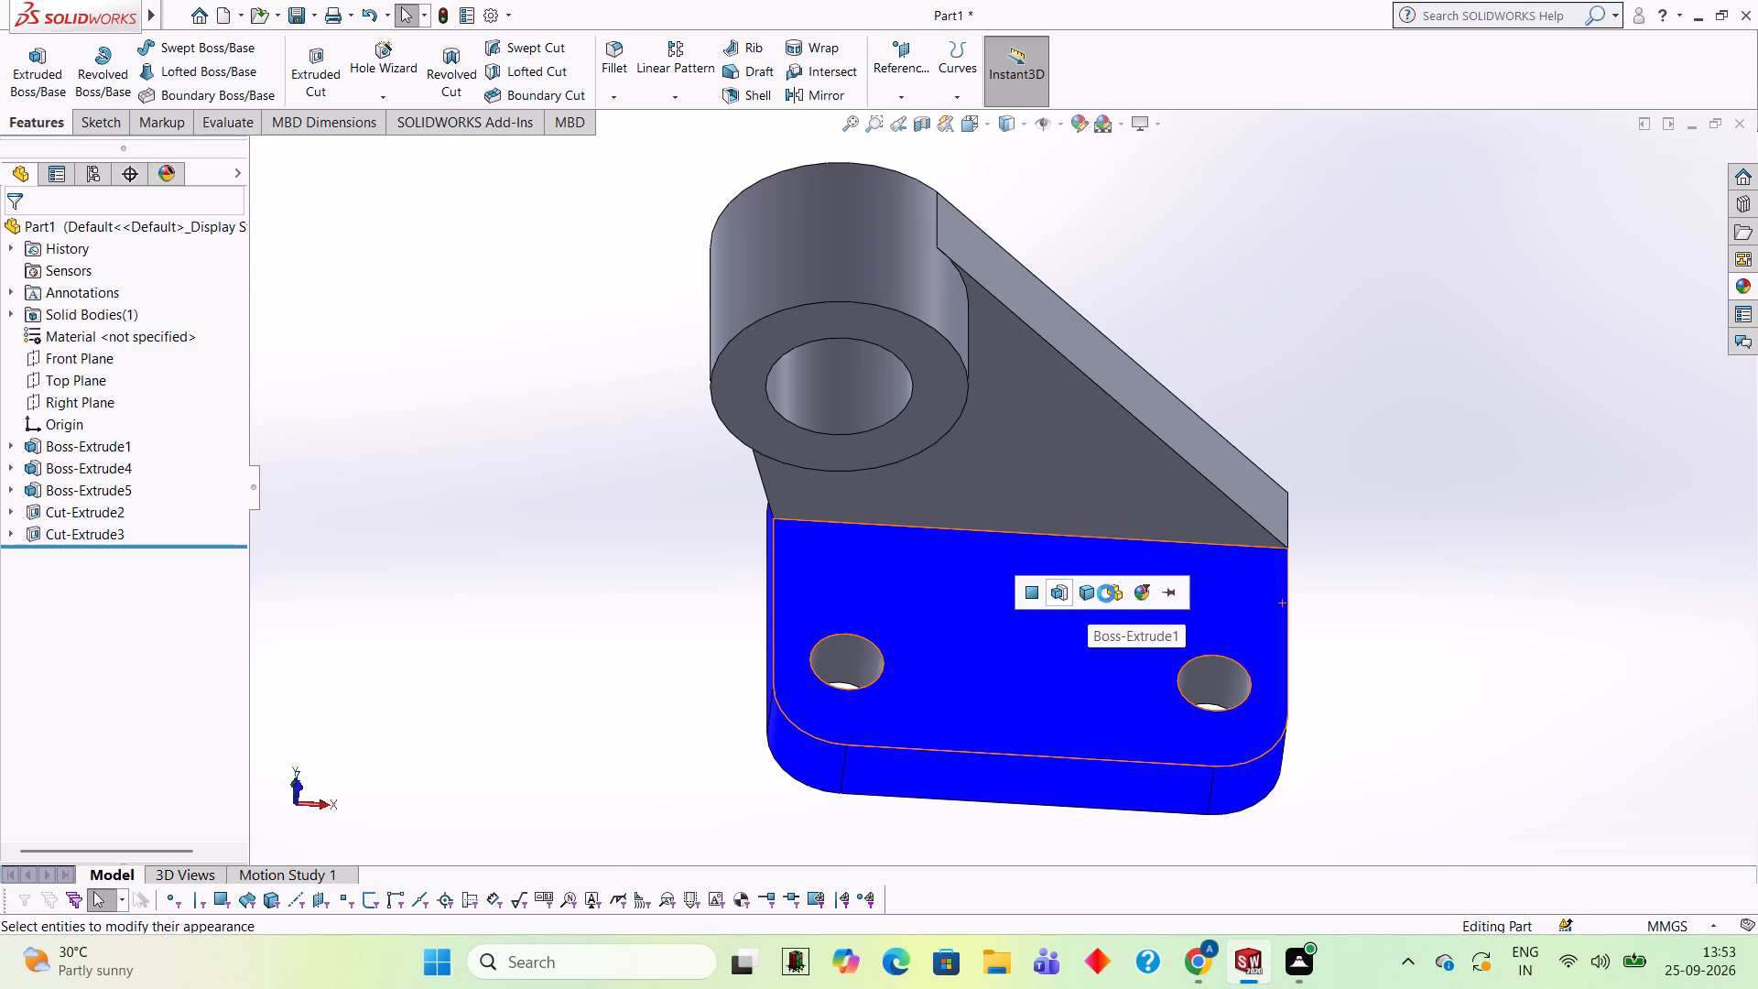
left_click(1080, 592)
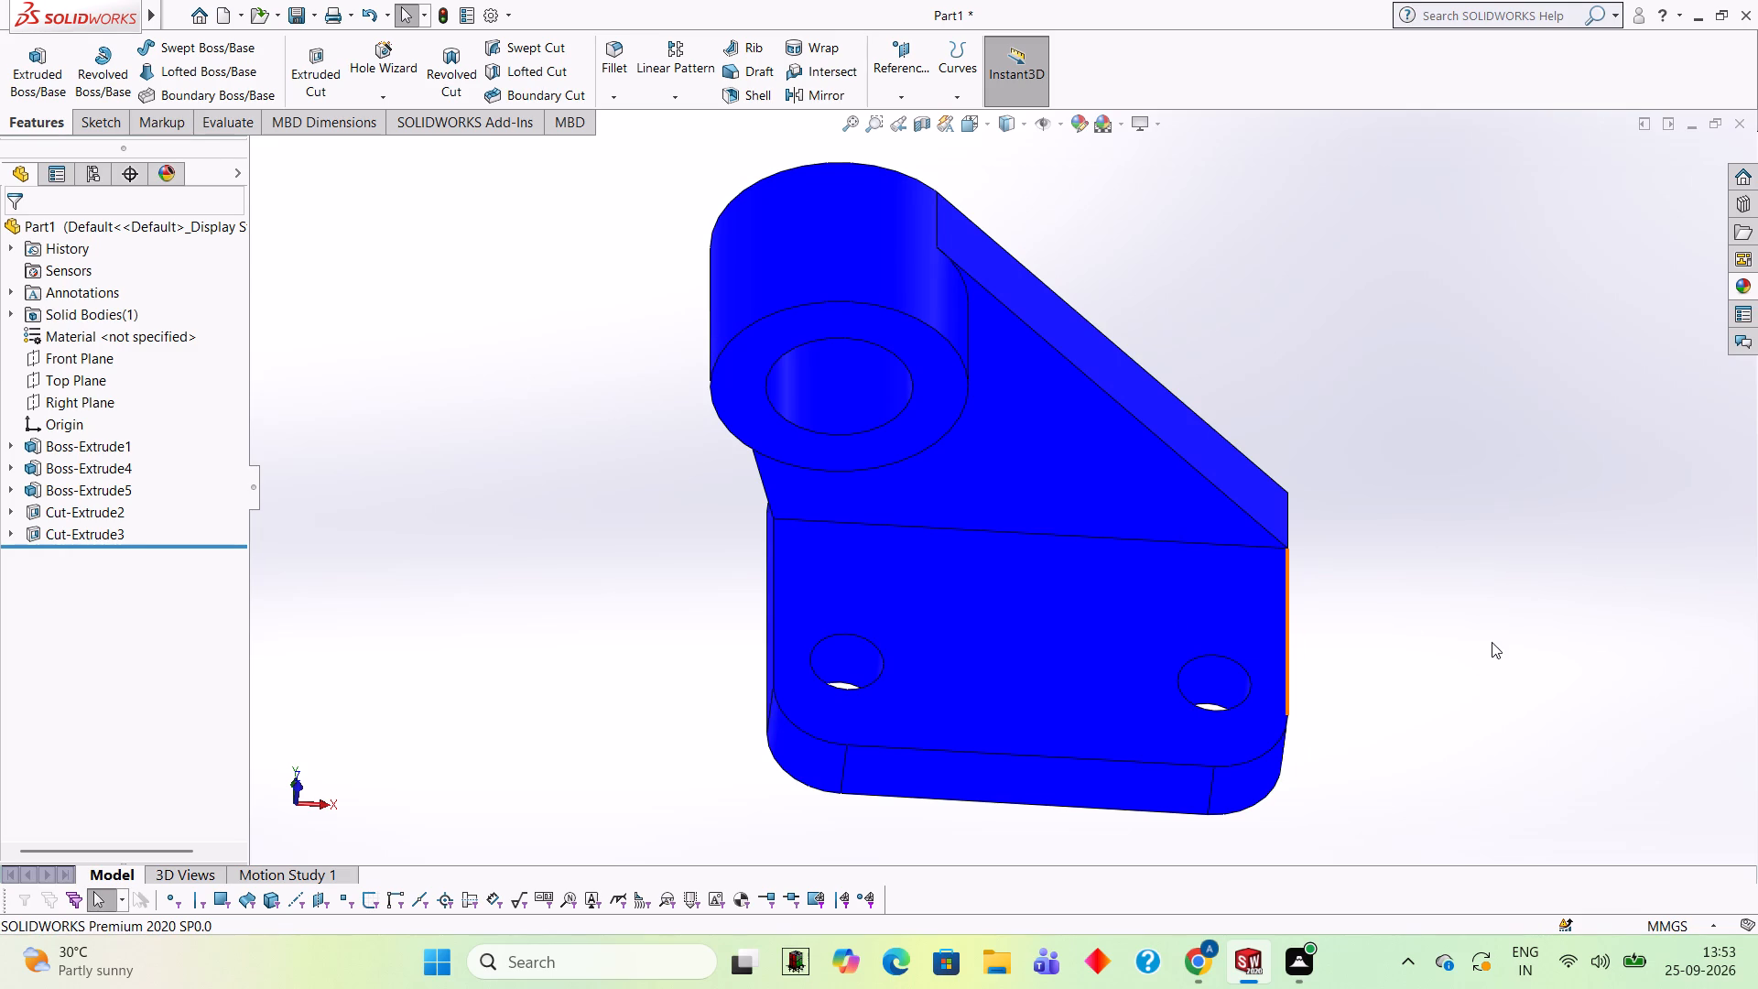
Apply the Yellow LED appearance to the cut feature of the 20 mm hole through the boss.
middle_click_drag(1481, 625, 1460, 485)
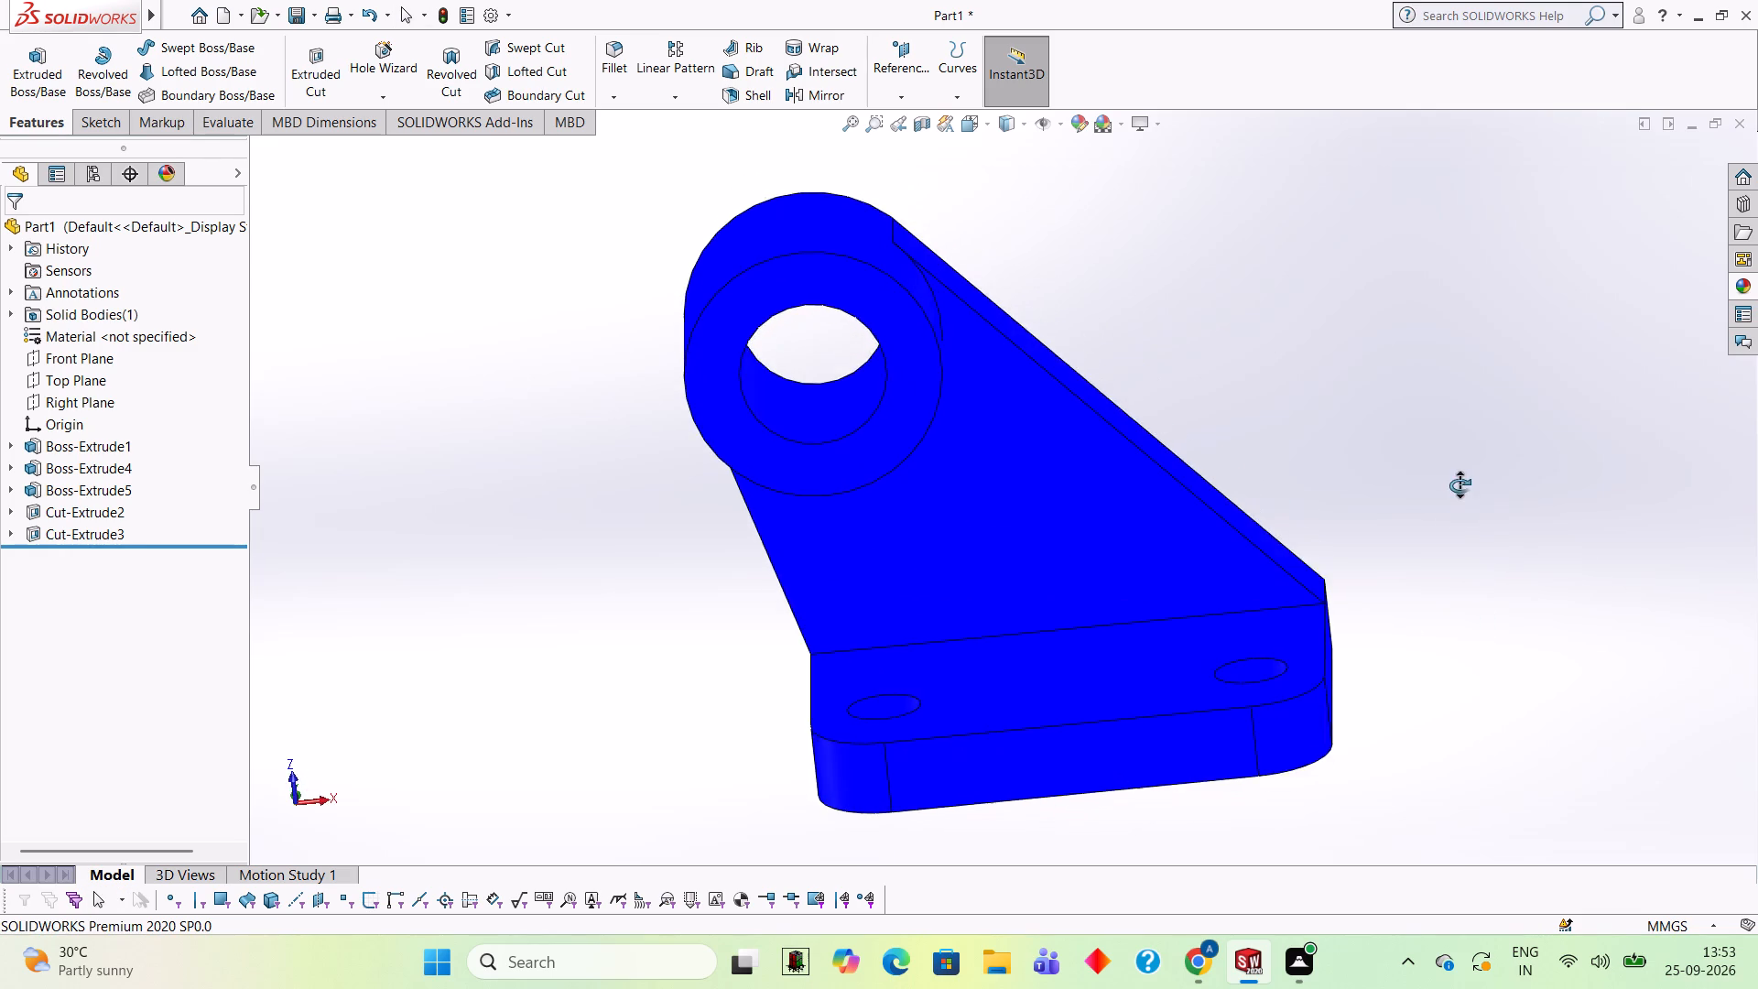
middle_click_drag(1460, 485, 1475, 571)
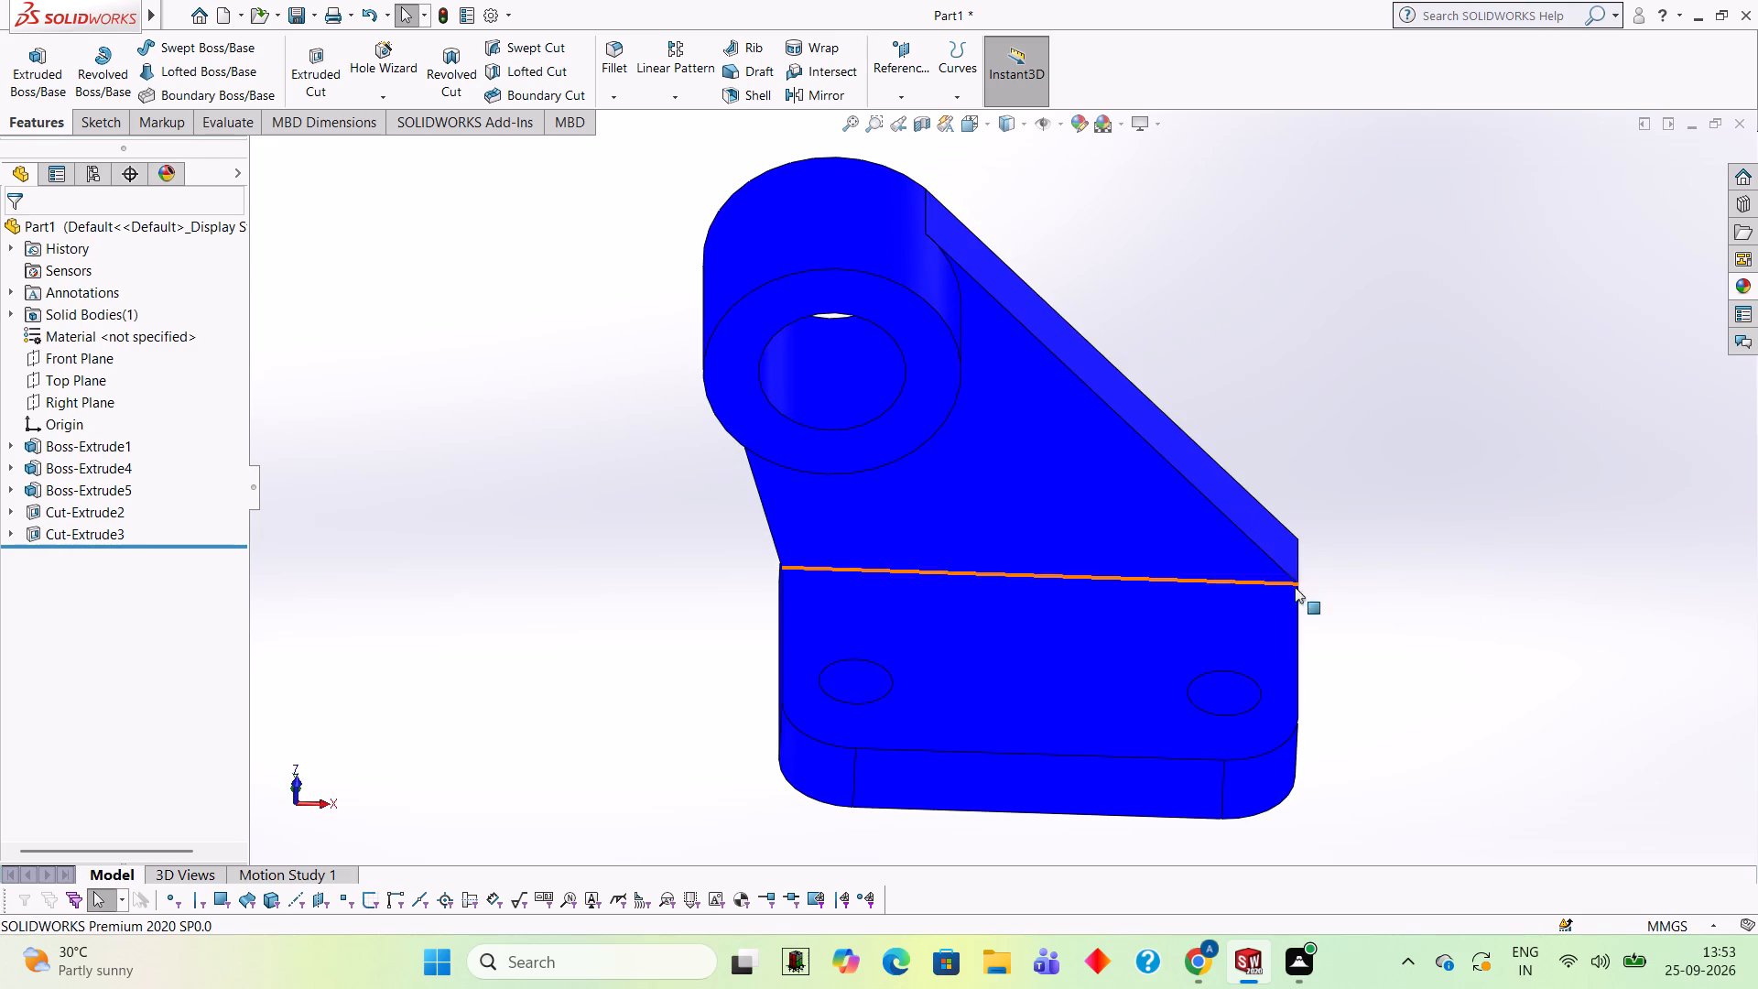
left_click(1739, 290)
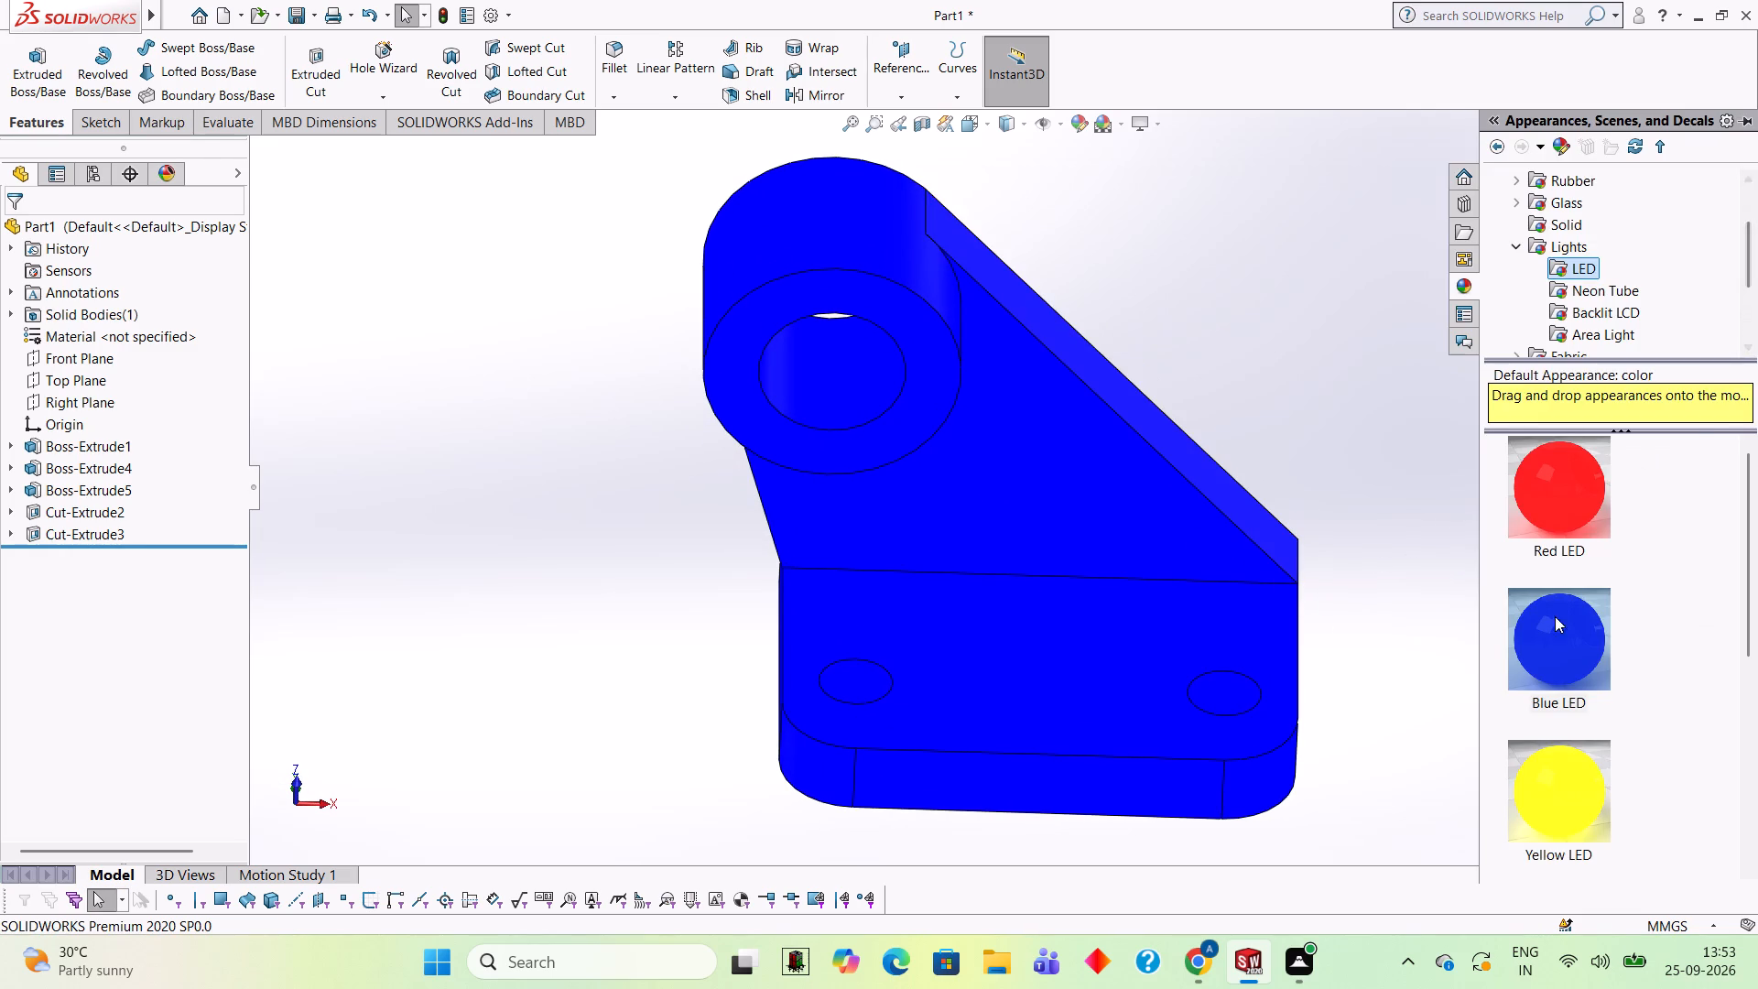
left_click_drag(1568, 788, 863, 385)
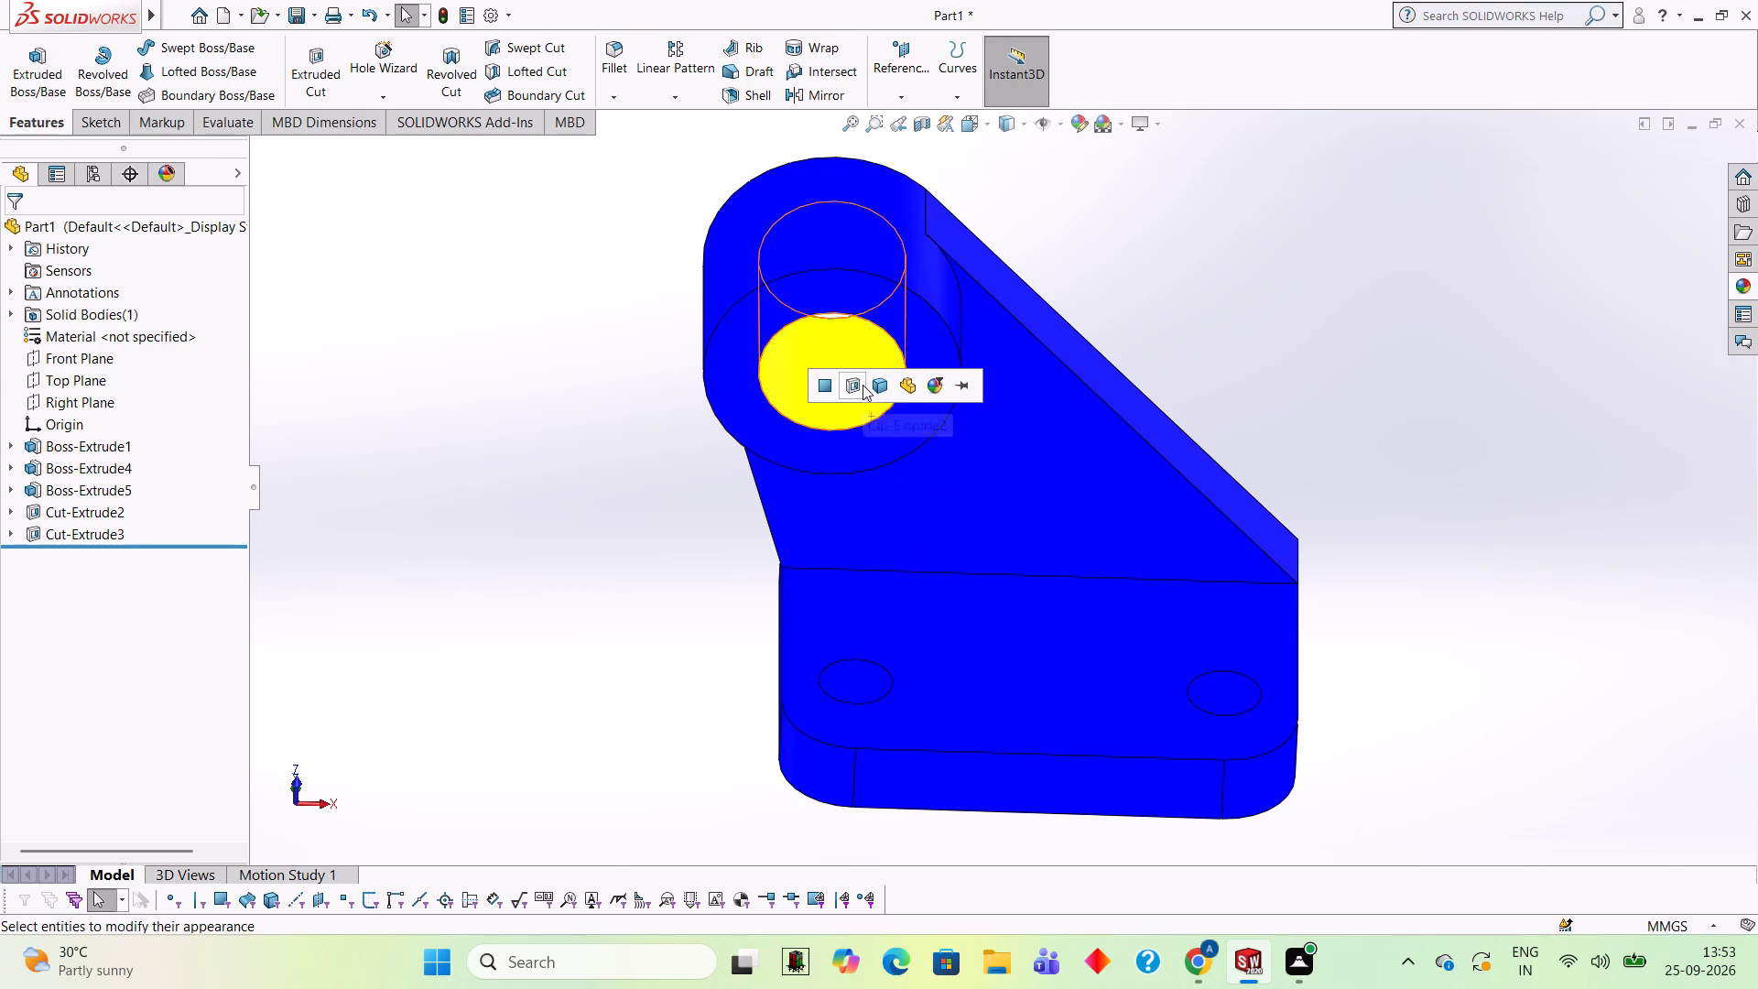
left_click(863, 385)
middle_click_drag(1277, 428, 1318, 519)
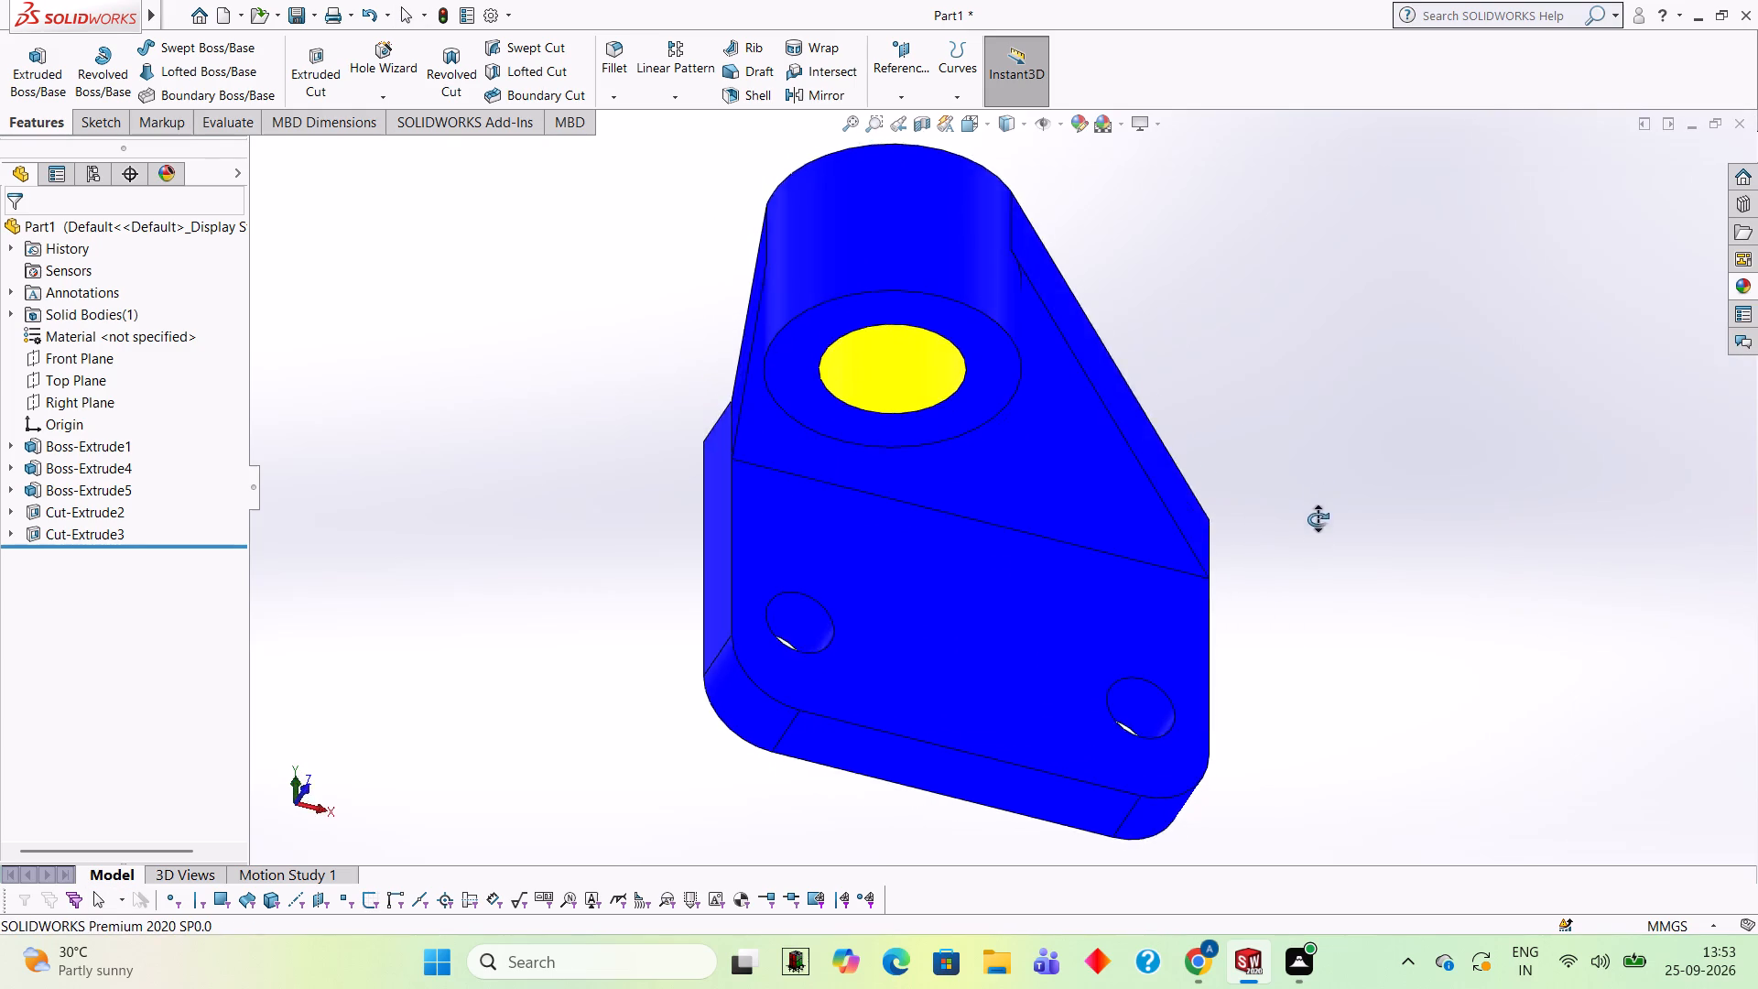
middle_click_drag(1318, 519, 1271, 360)
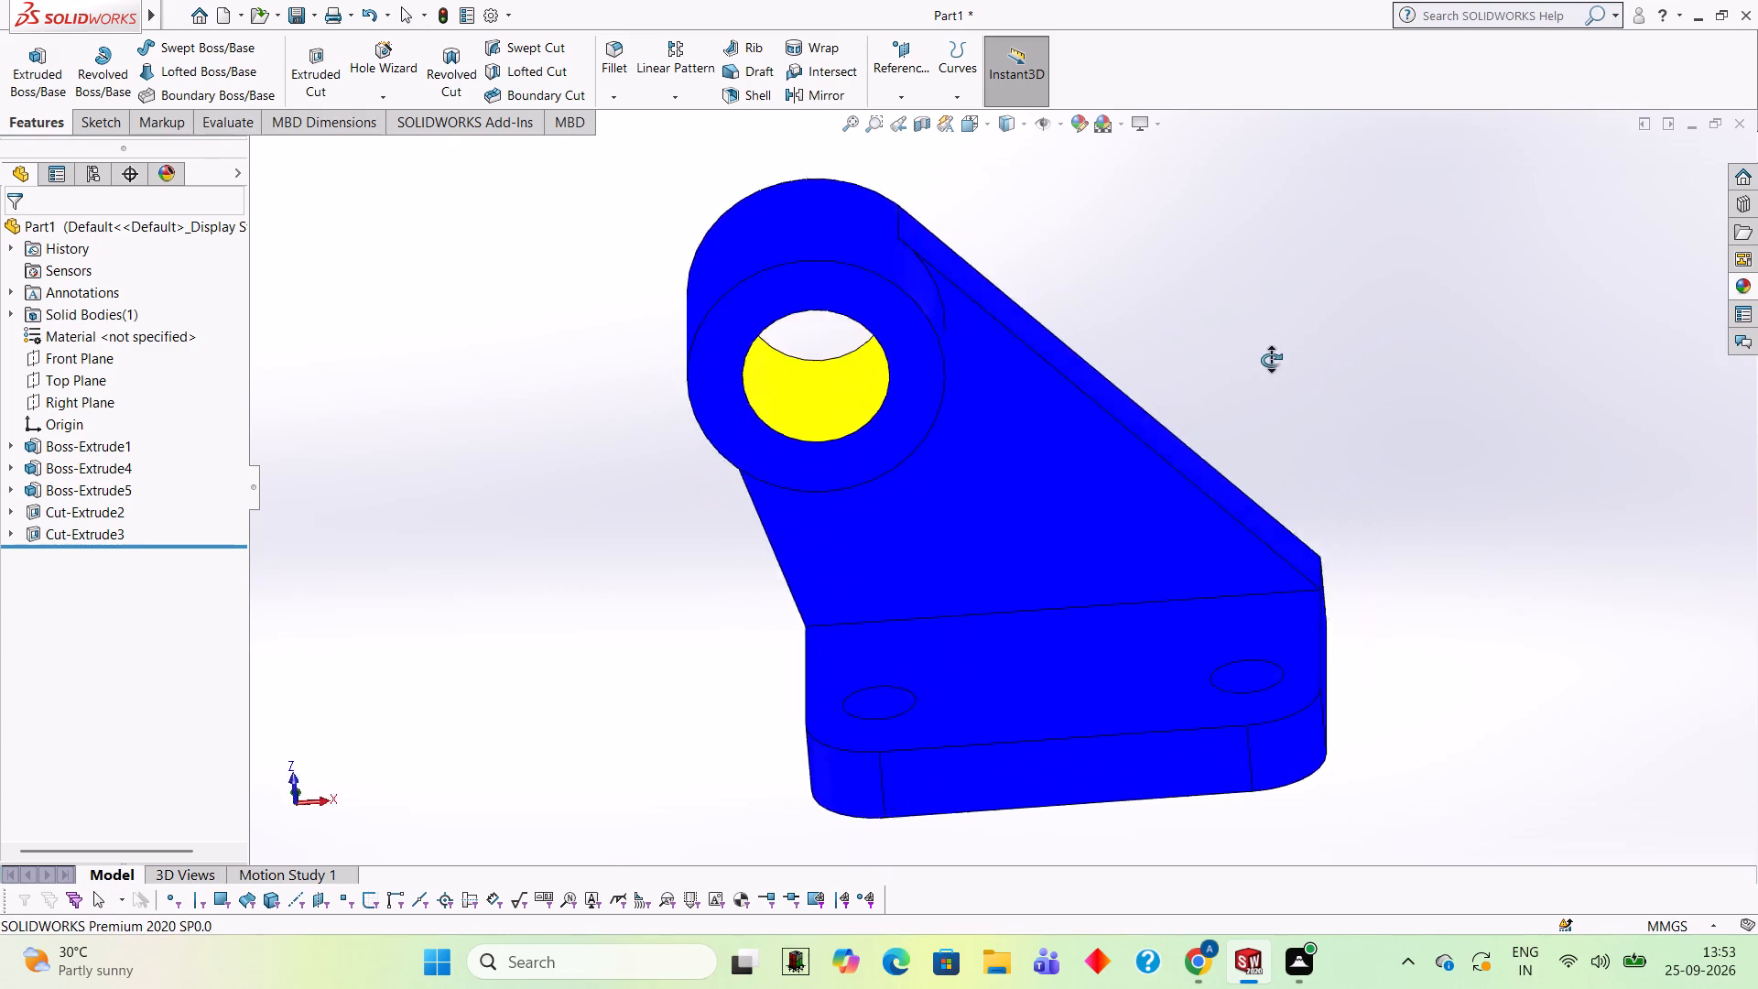
middle_click_drag(1271, 360, 1318, 475)
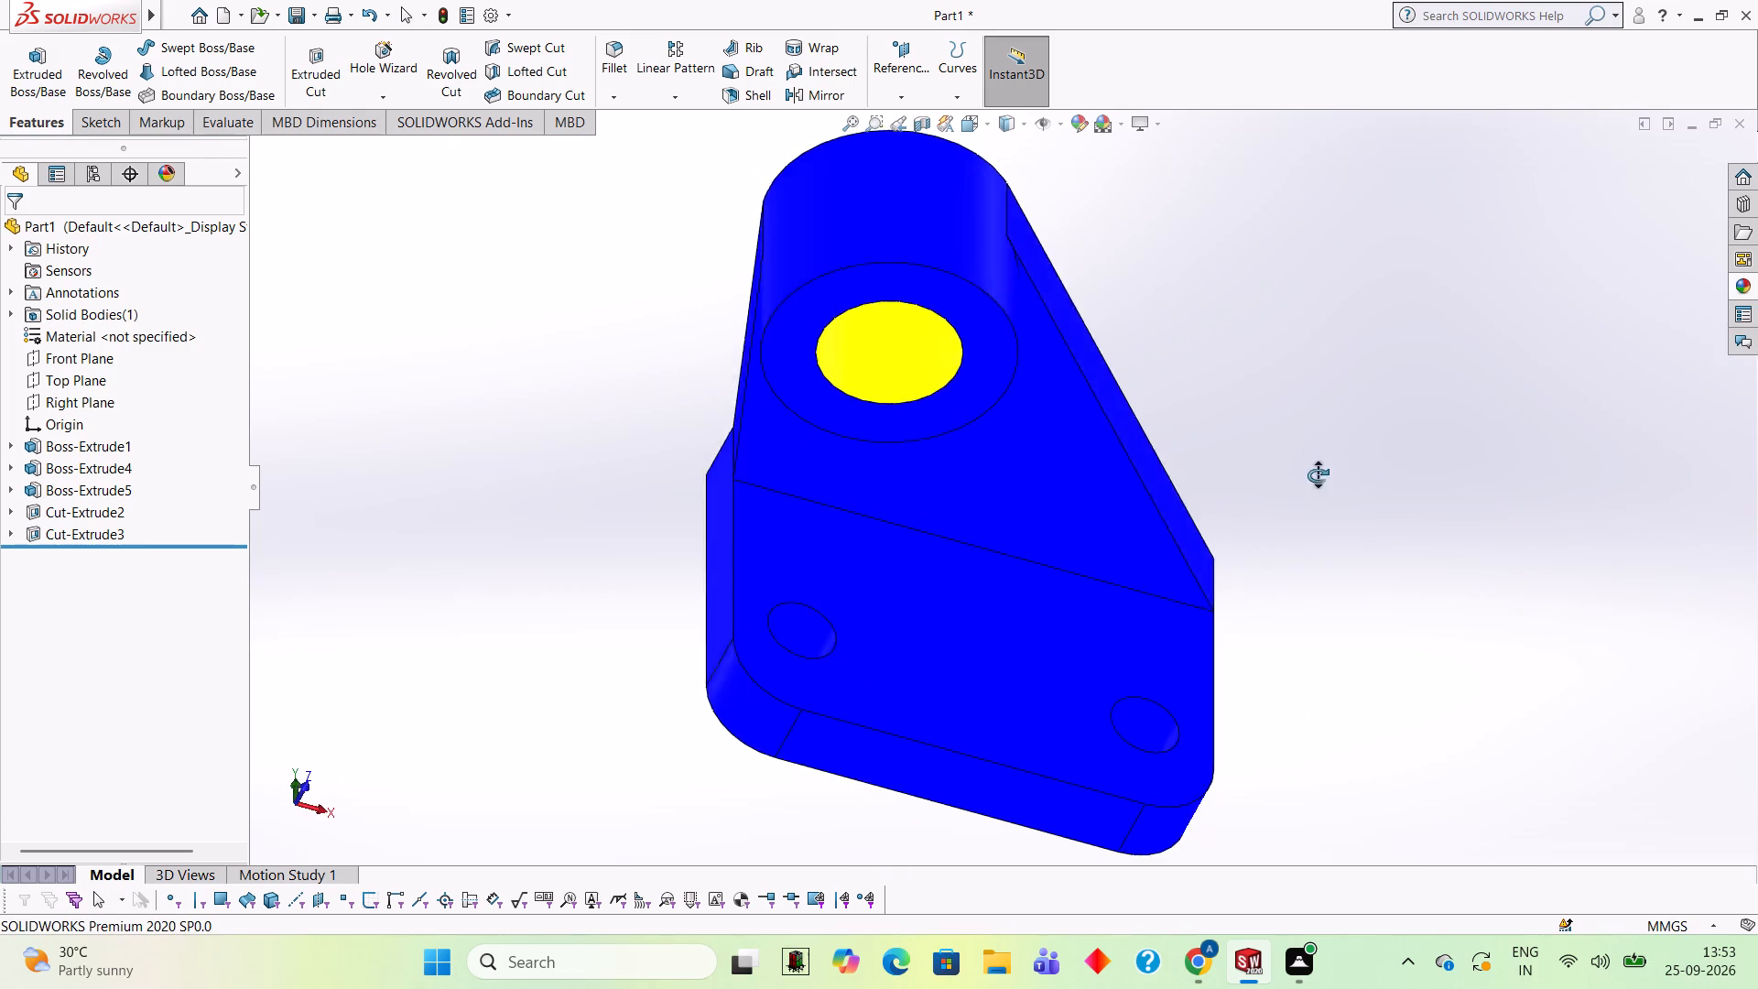
Apply the Red LED appearance to the outer cylindrical face of the boss.
middle_click_drag(1318, 475, 1342, 569)
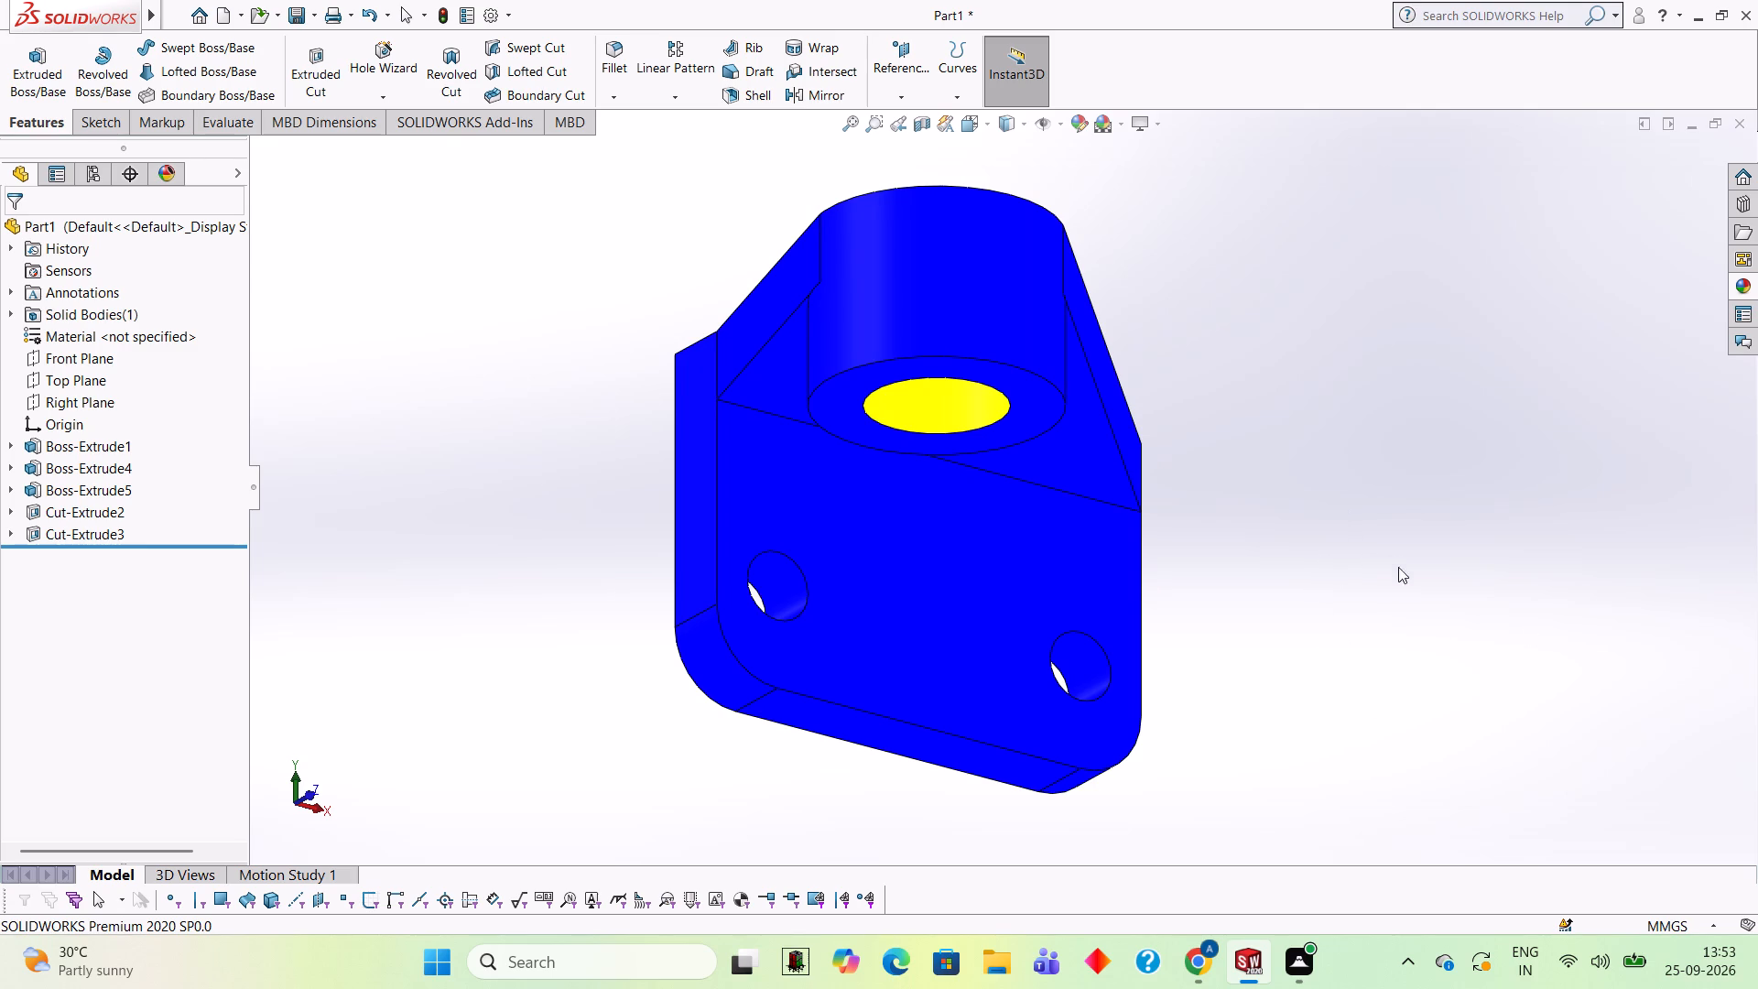
left_click(1753, 289)
left_click_drag(1572, 492, 969, 302)
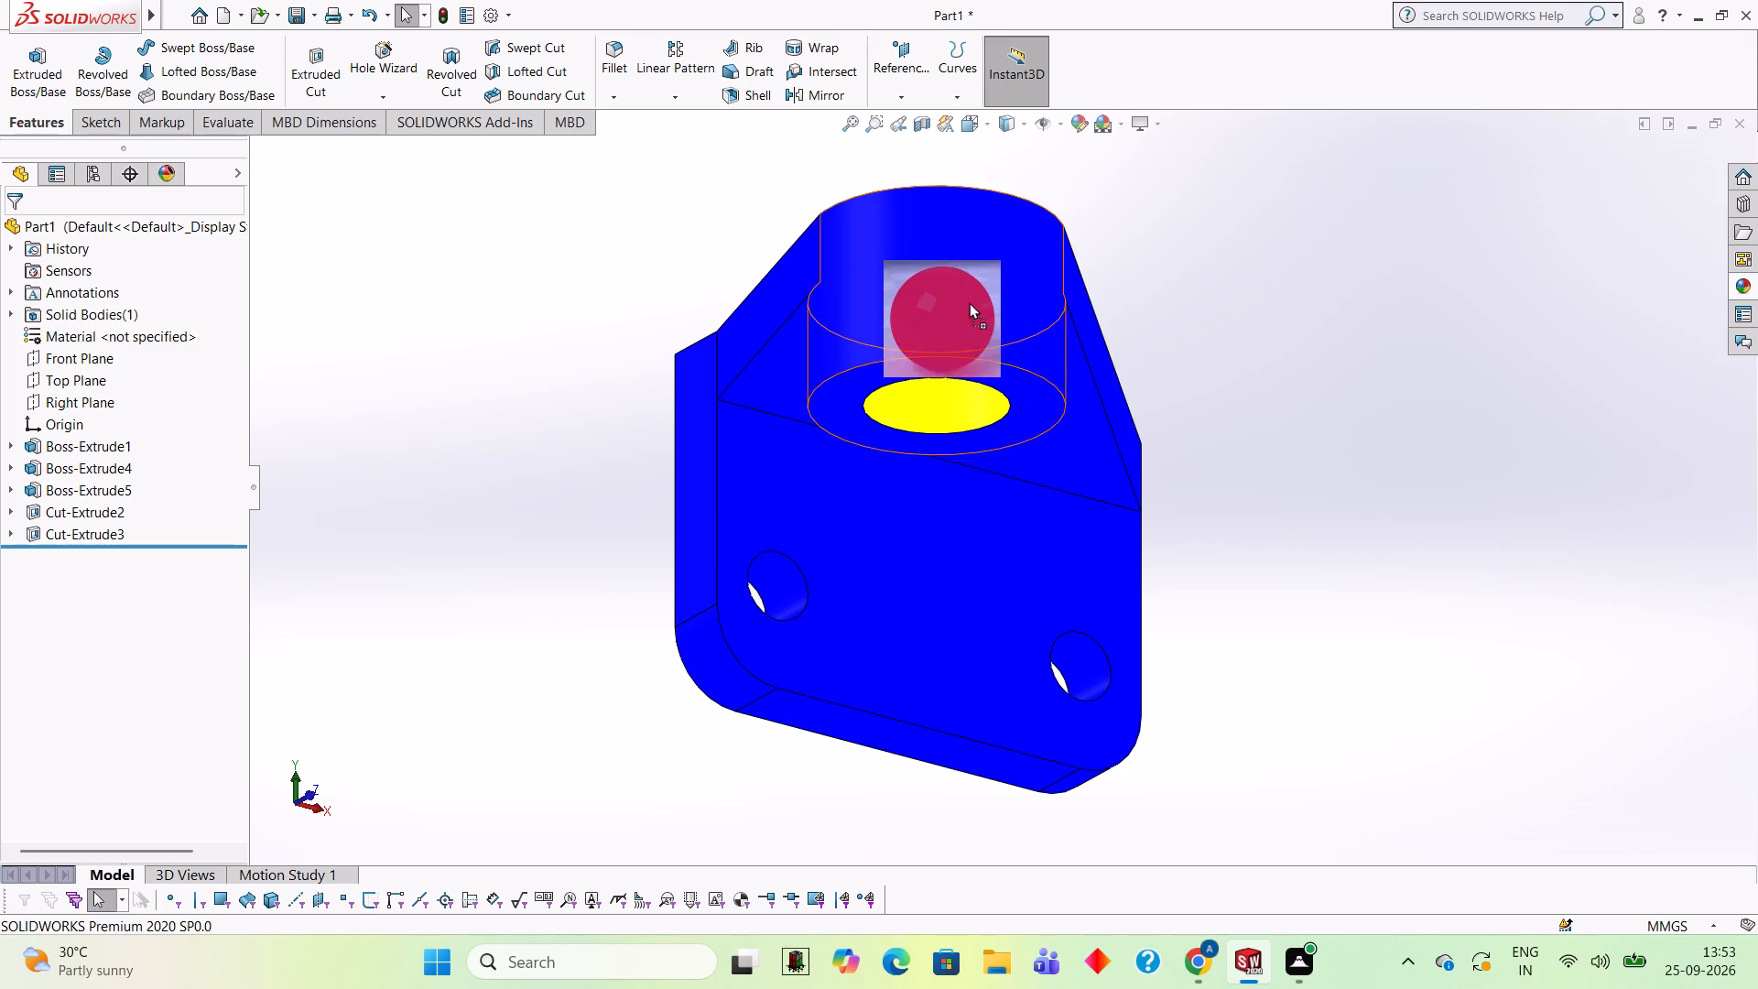
left_click_drag(969, 302, 969, 288)
left_click(957, 288)
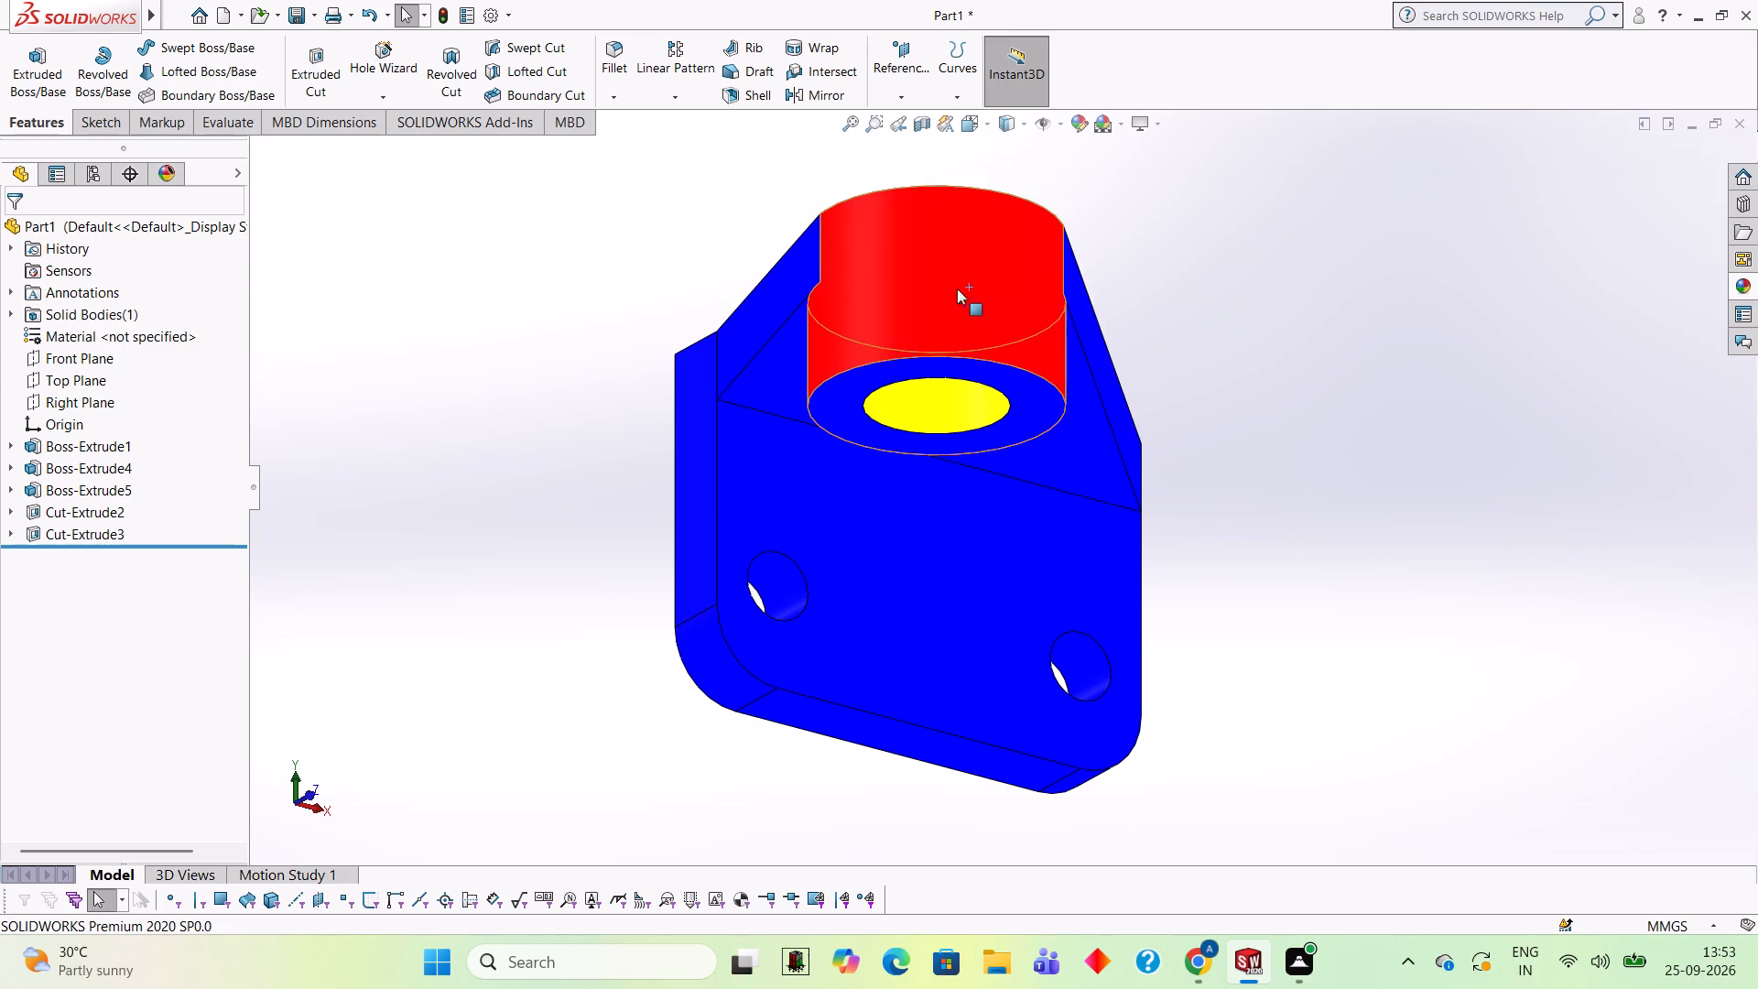
Apply the Red LED appearance to the ring-shaped end face of the boss around the 20 mm hole.
middle_click_drag(1190, 453, 1232, 633)
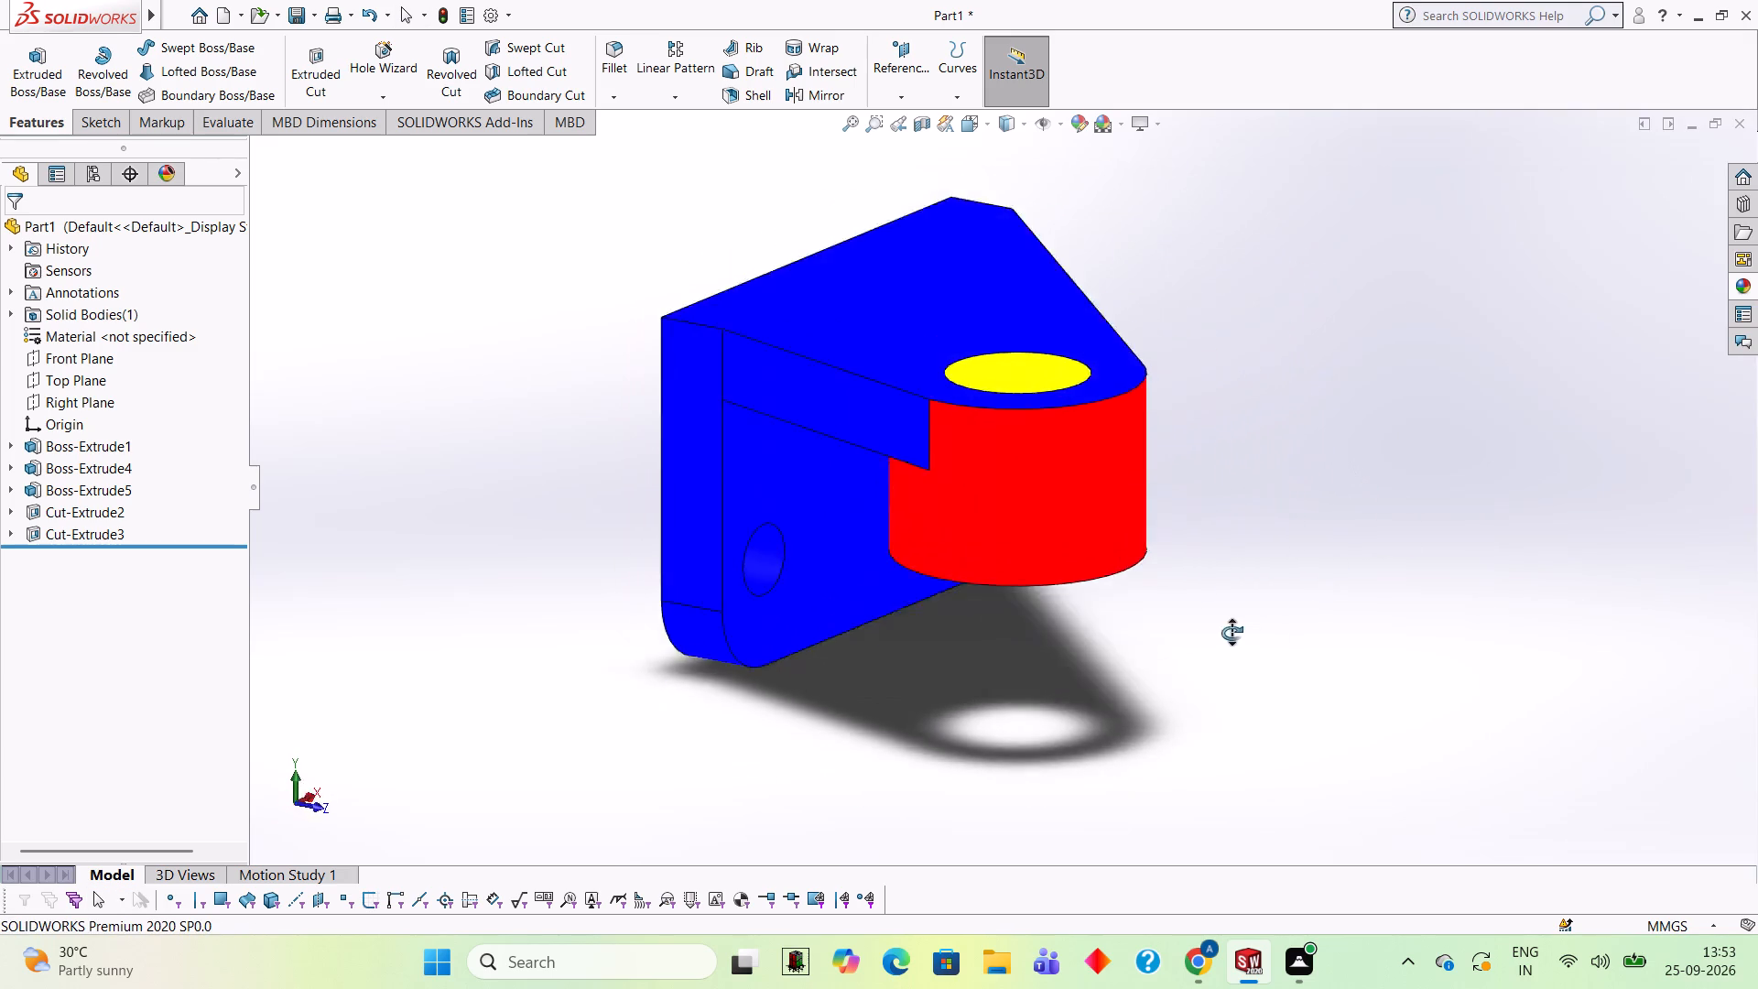
middle_click_drag(1232, 633, 1157, 224)
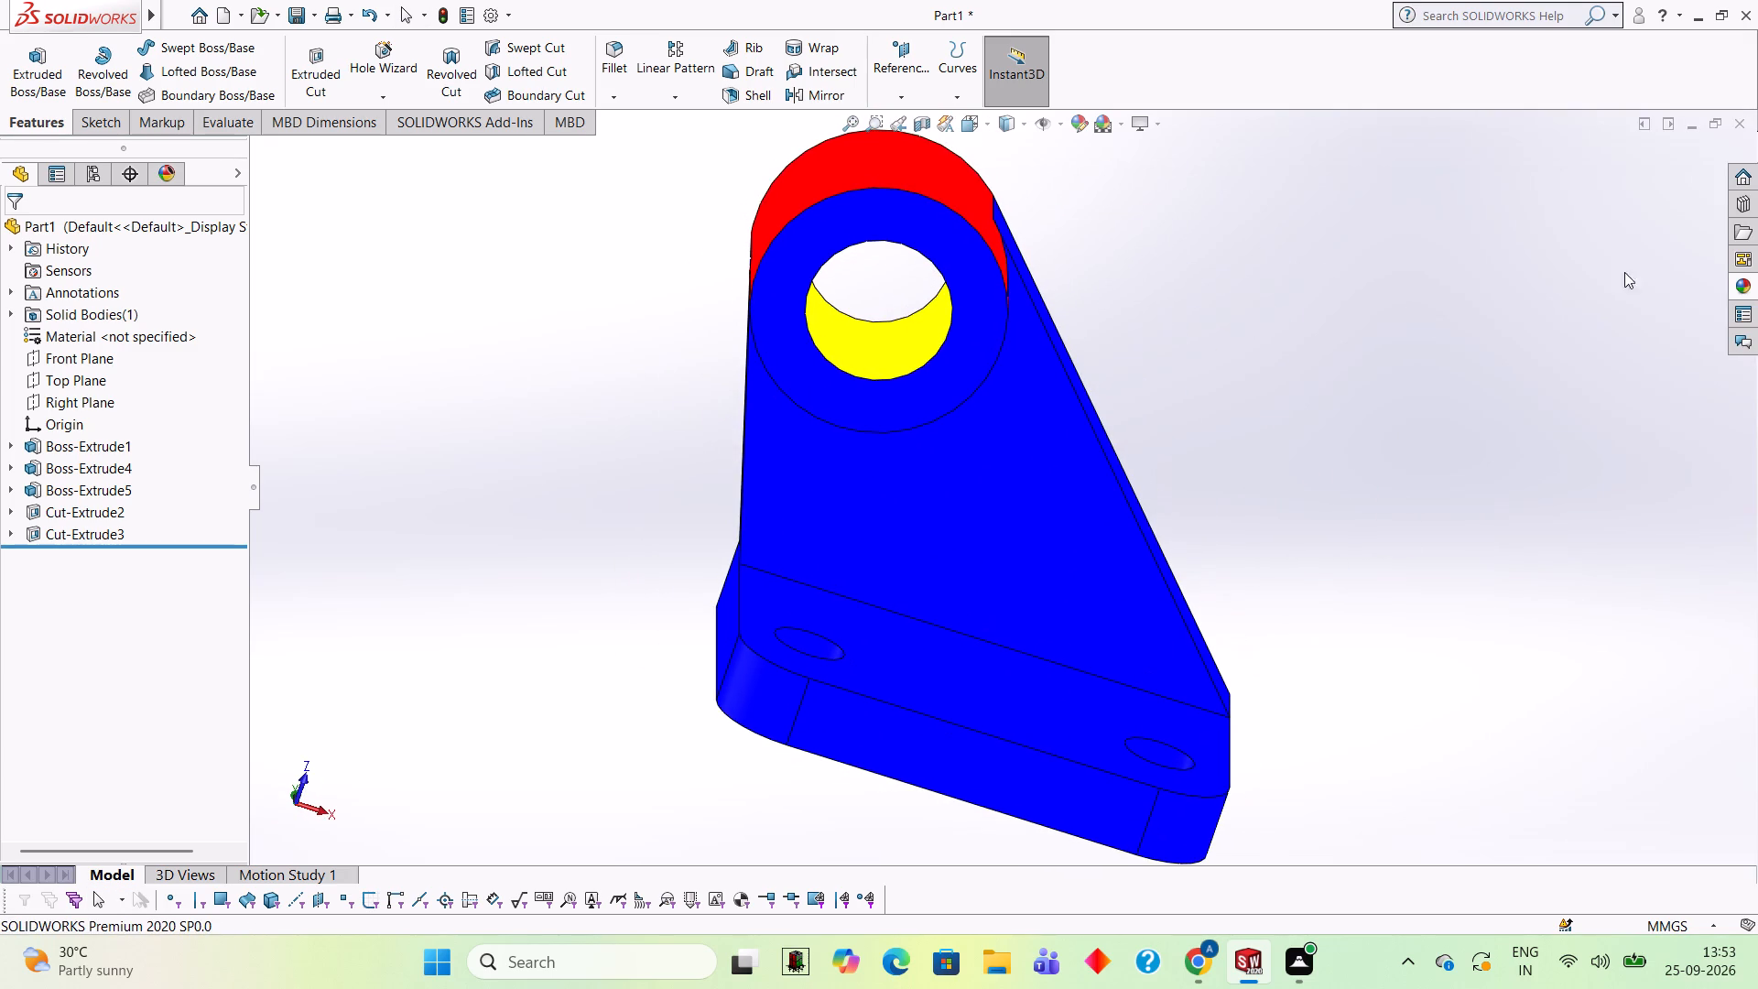
left_click(1748, 283)
left_click_drag(1561, 504, 1066, 323)
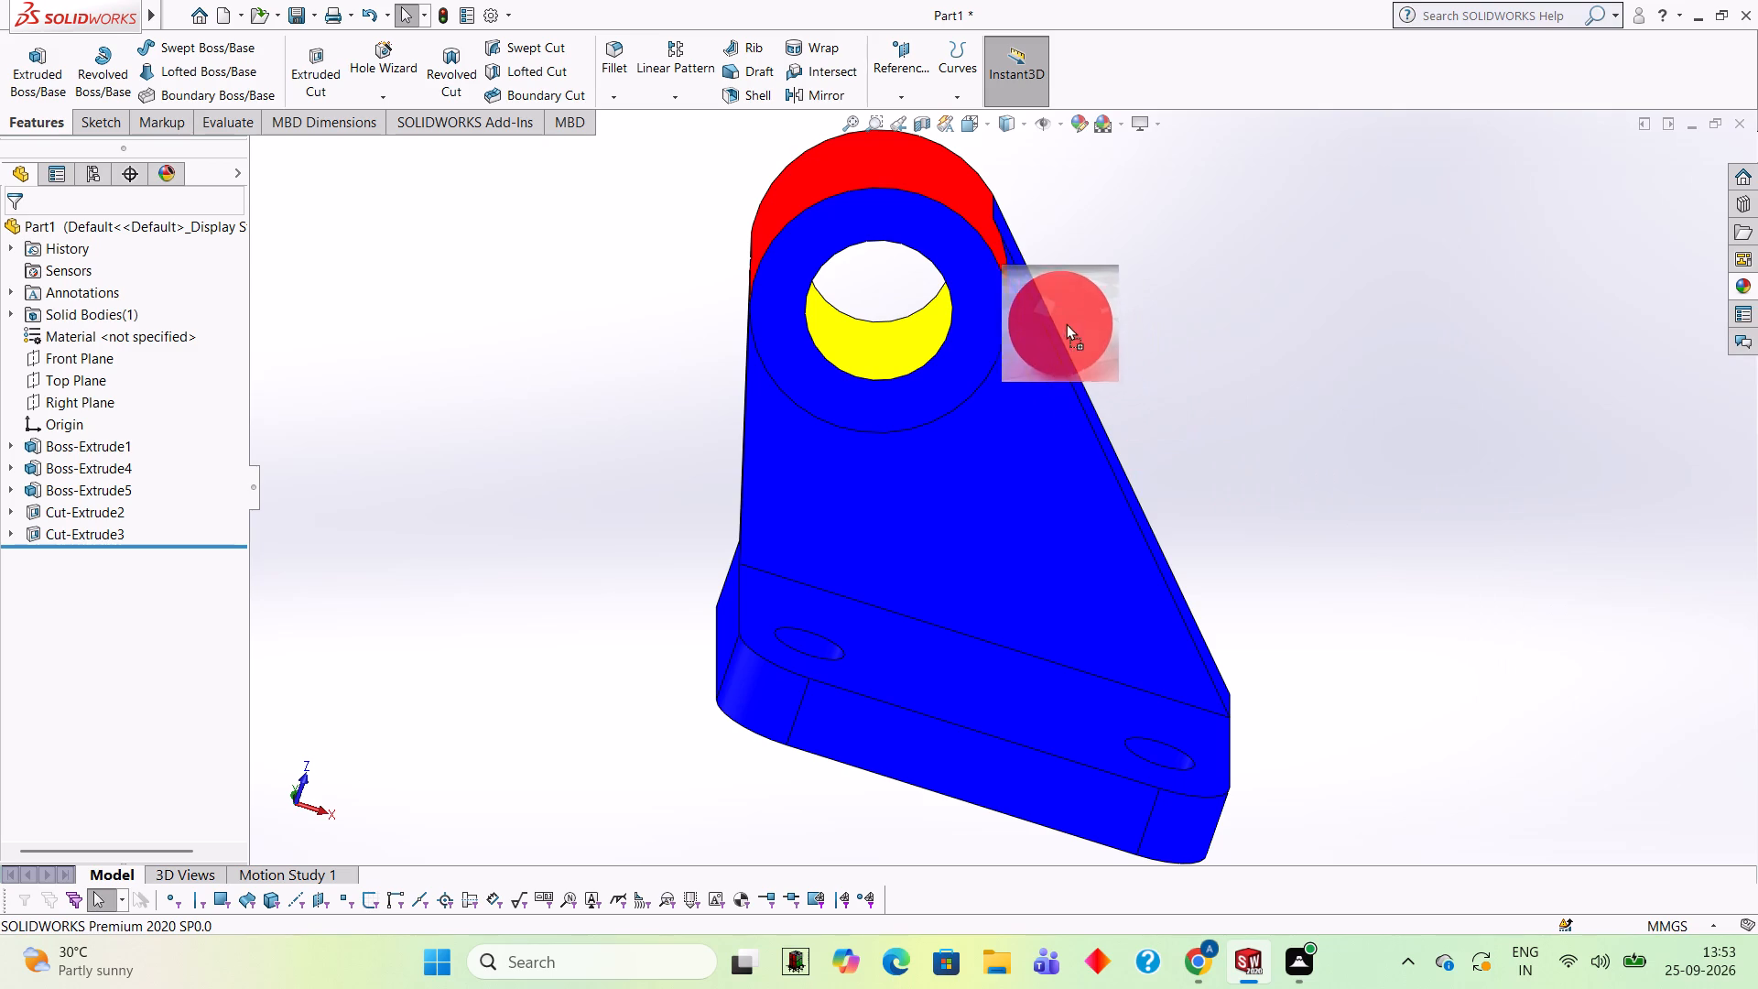
left_click_drag(1066, 323, 977, 331)
left_click(977, 331)
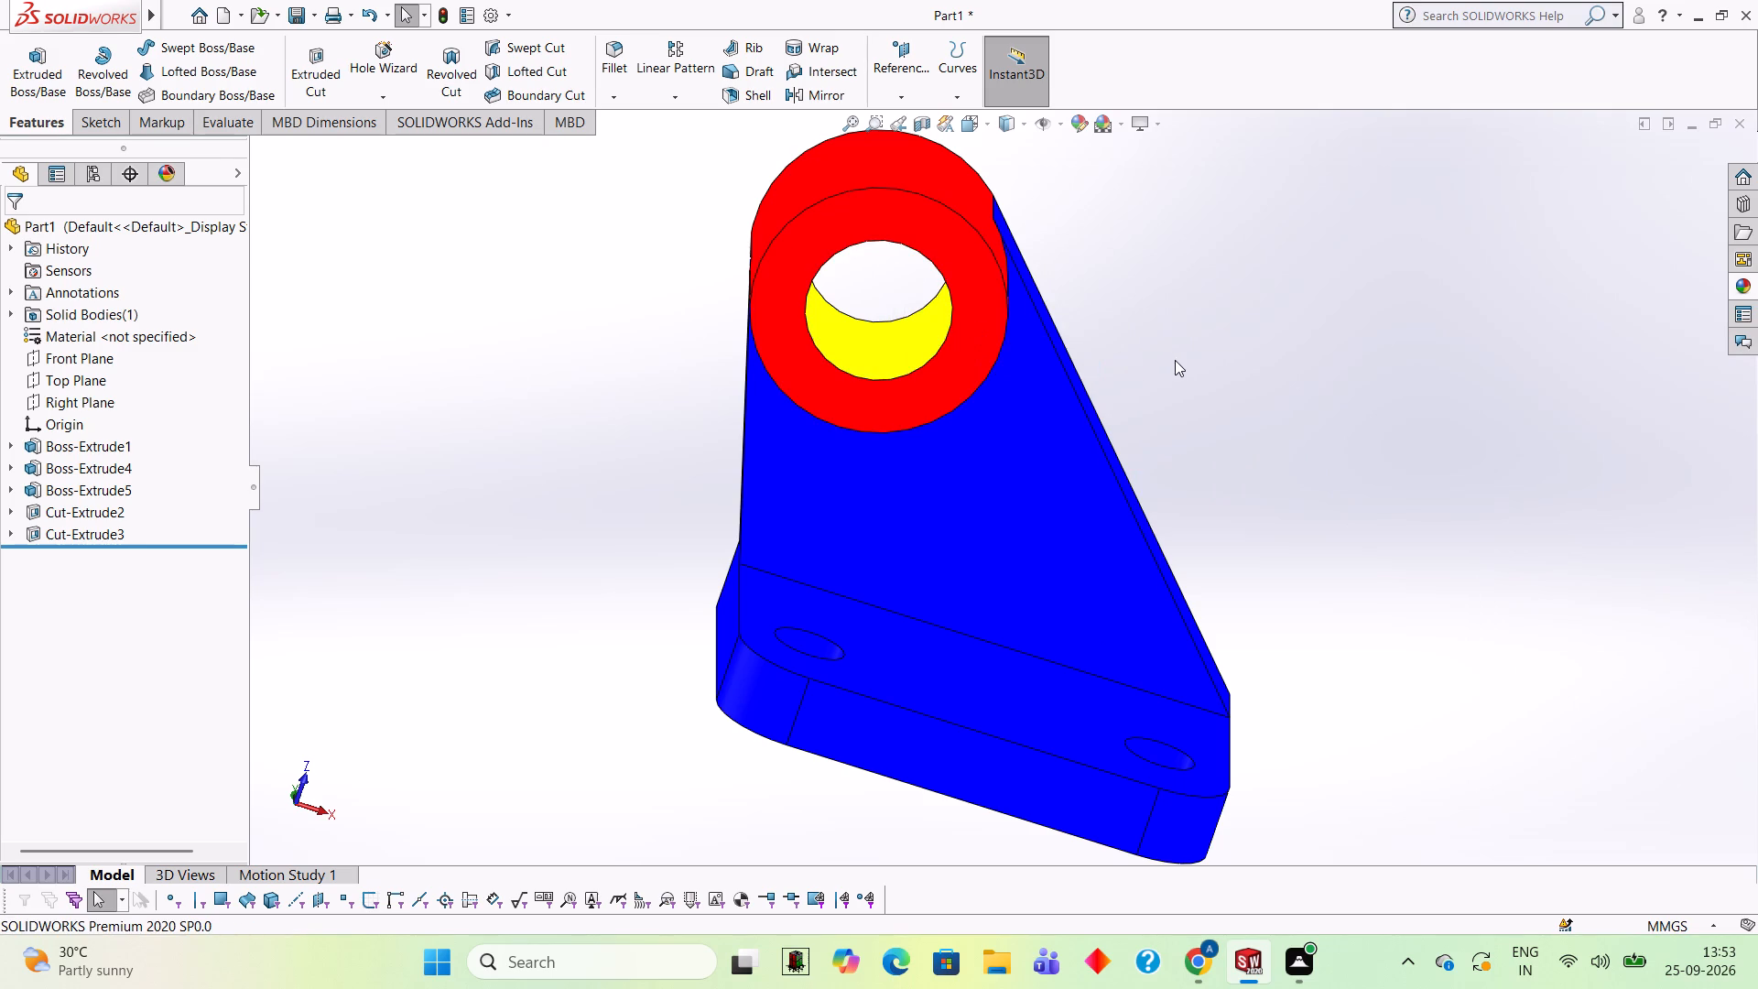
Apply the Yellow LED appearance to the inner face of the 10 mm plate hole on the positive X side.
middle_click_drag(1132, 335, 1103, 273)
middle_click_drag(1199, 317, 1196, 329)
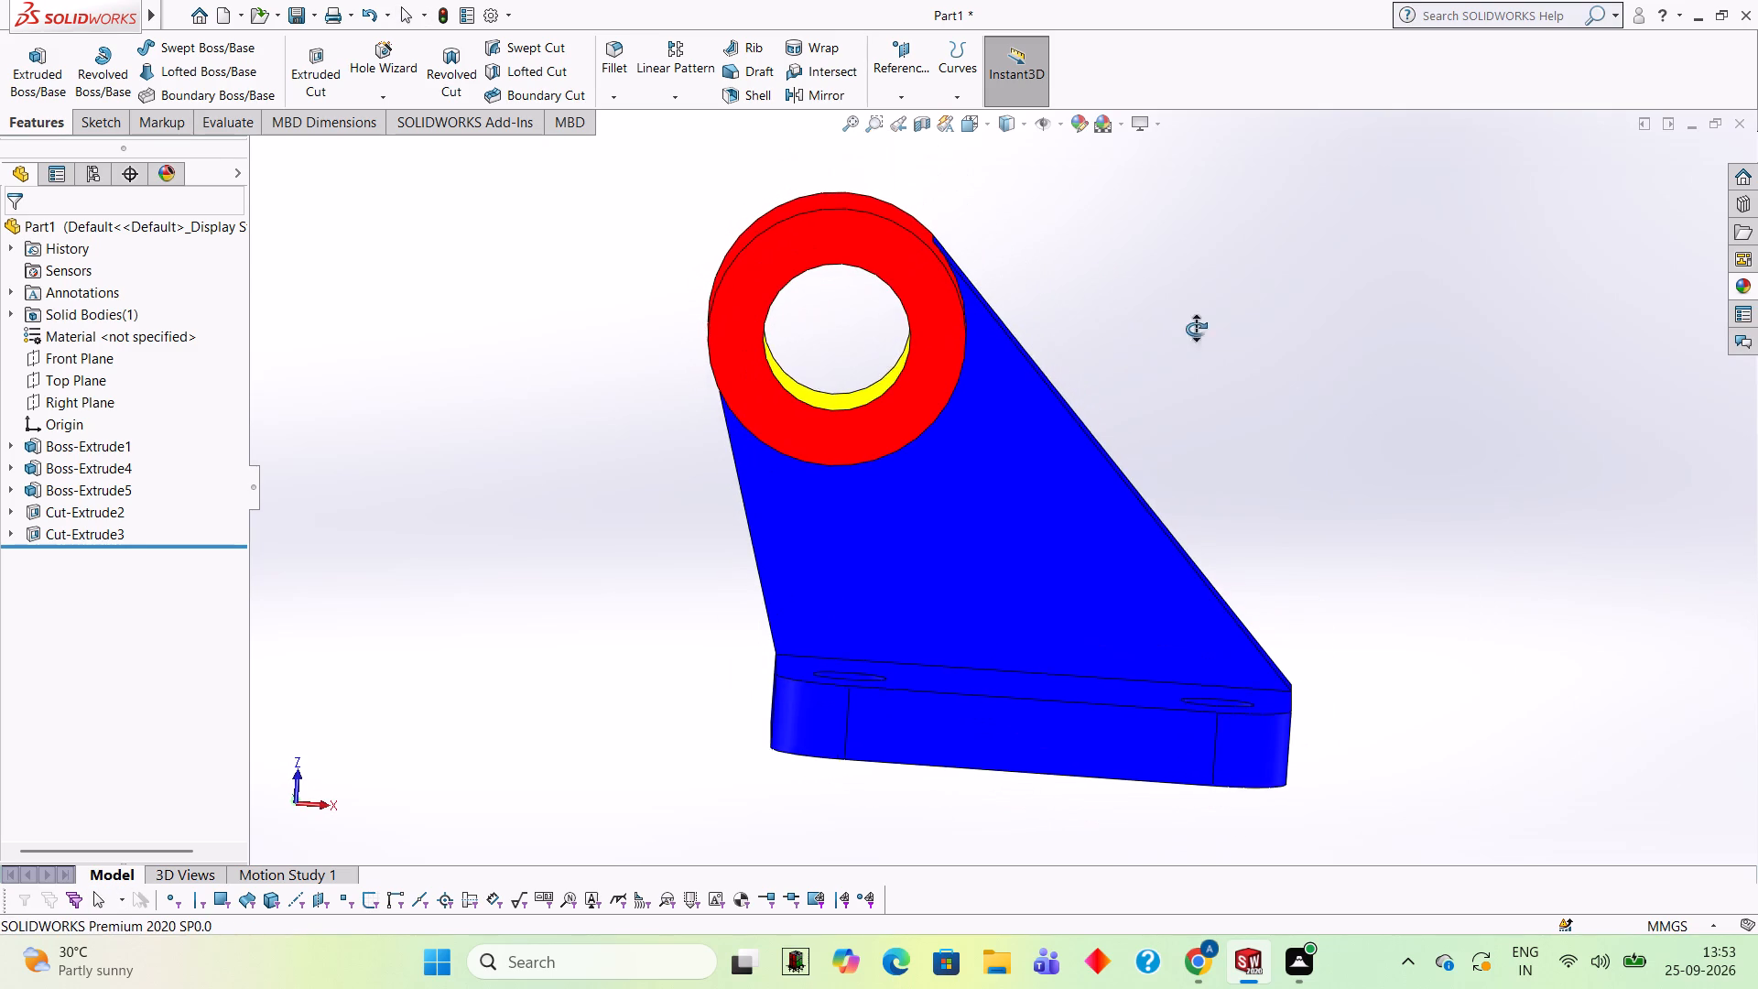
middle_click_drag(1196, 329, 1194, 387)
middle_click_drag(1382, 369, 1350, 472)
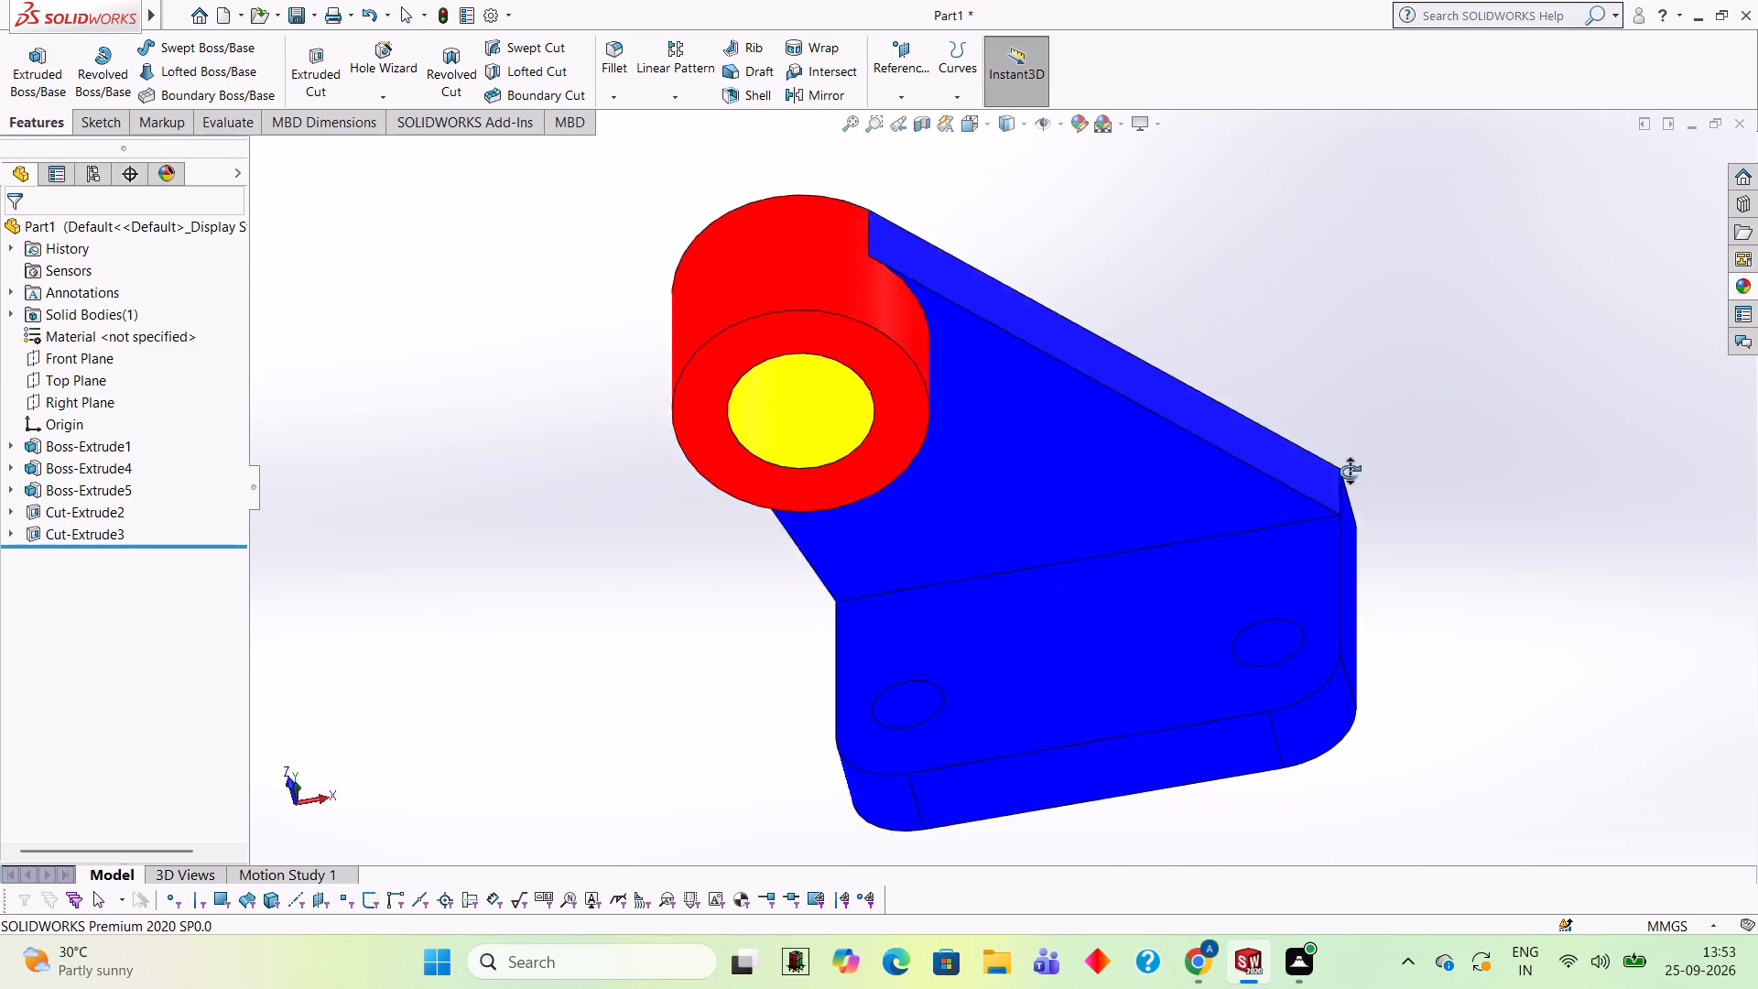
middle_click_drag(1350, 472, 1387, 612)
scroll(1338, 614, "down", 1)
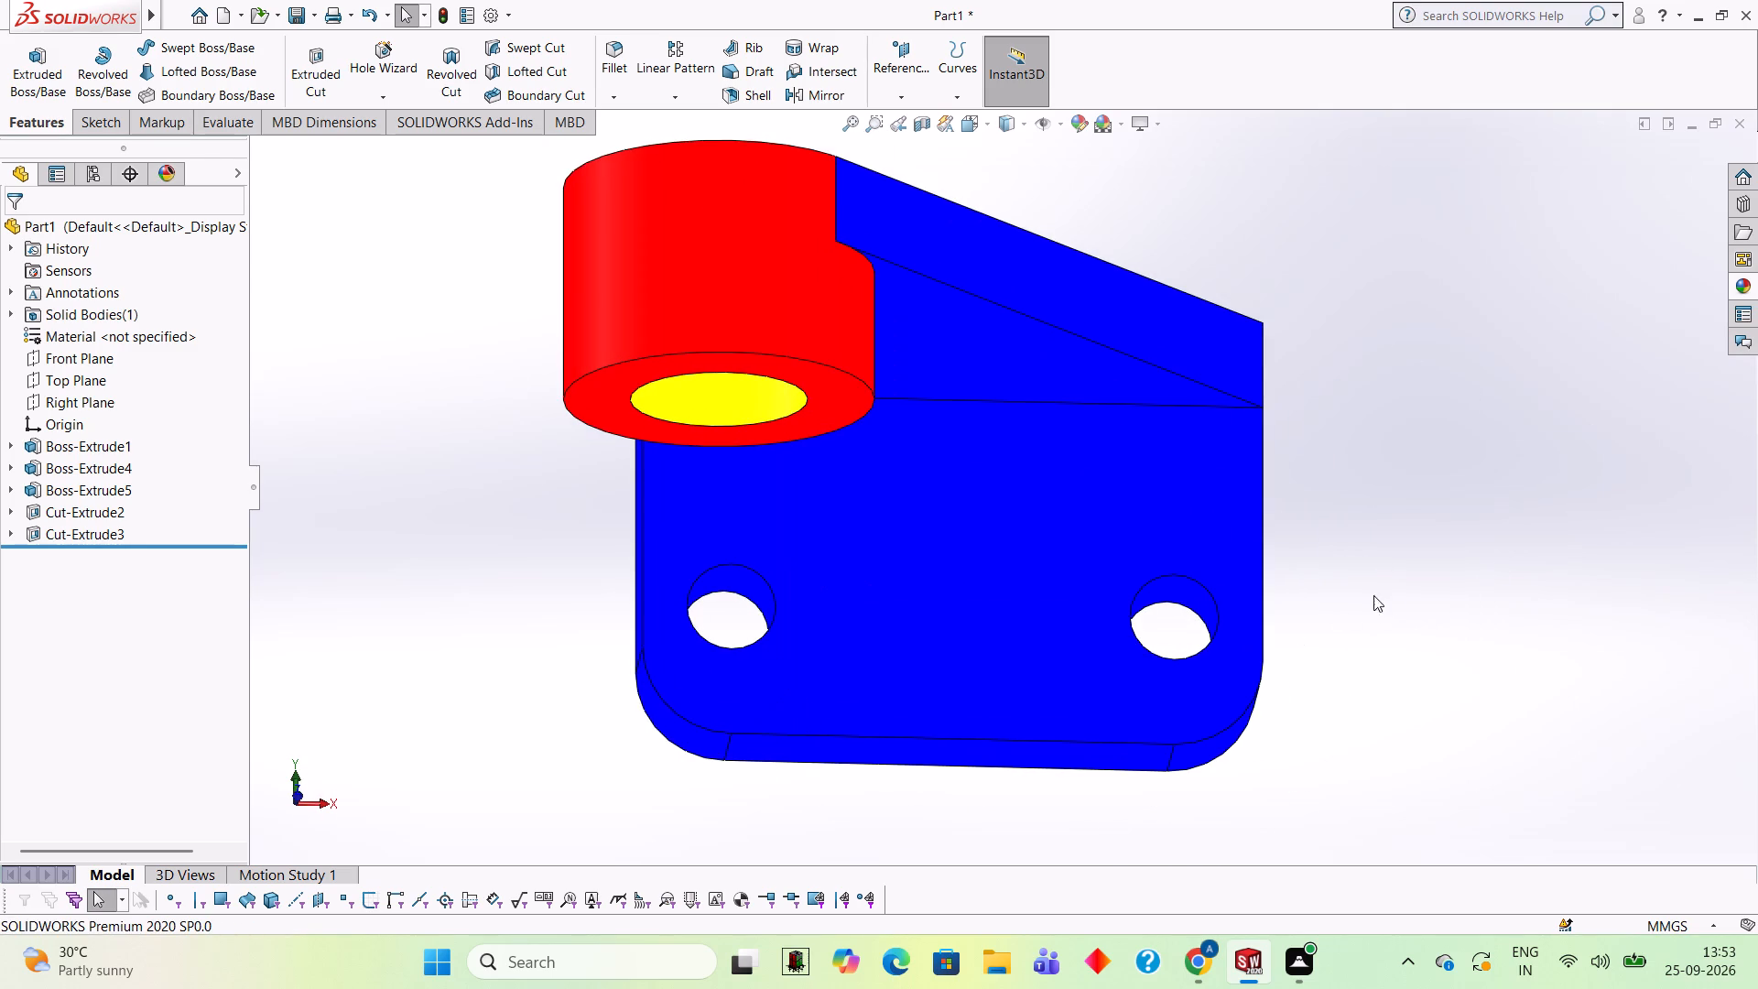
left_click(1753, 277)
left_click_drag(1557, 779, 1108, 610)
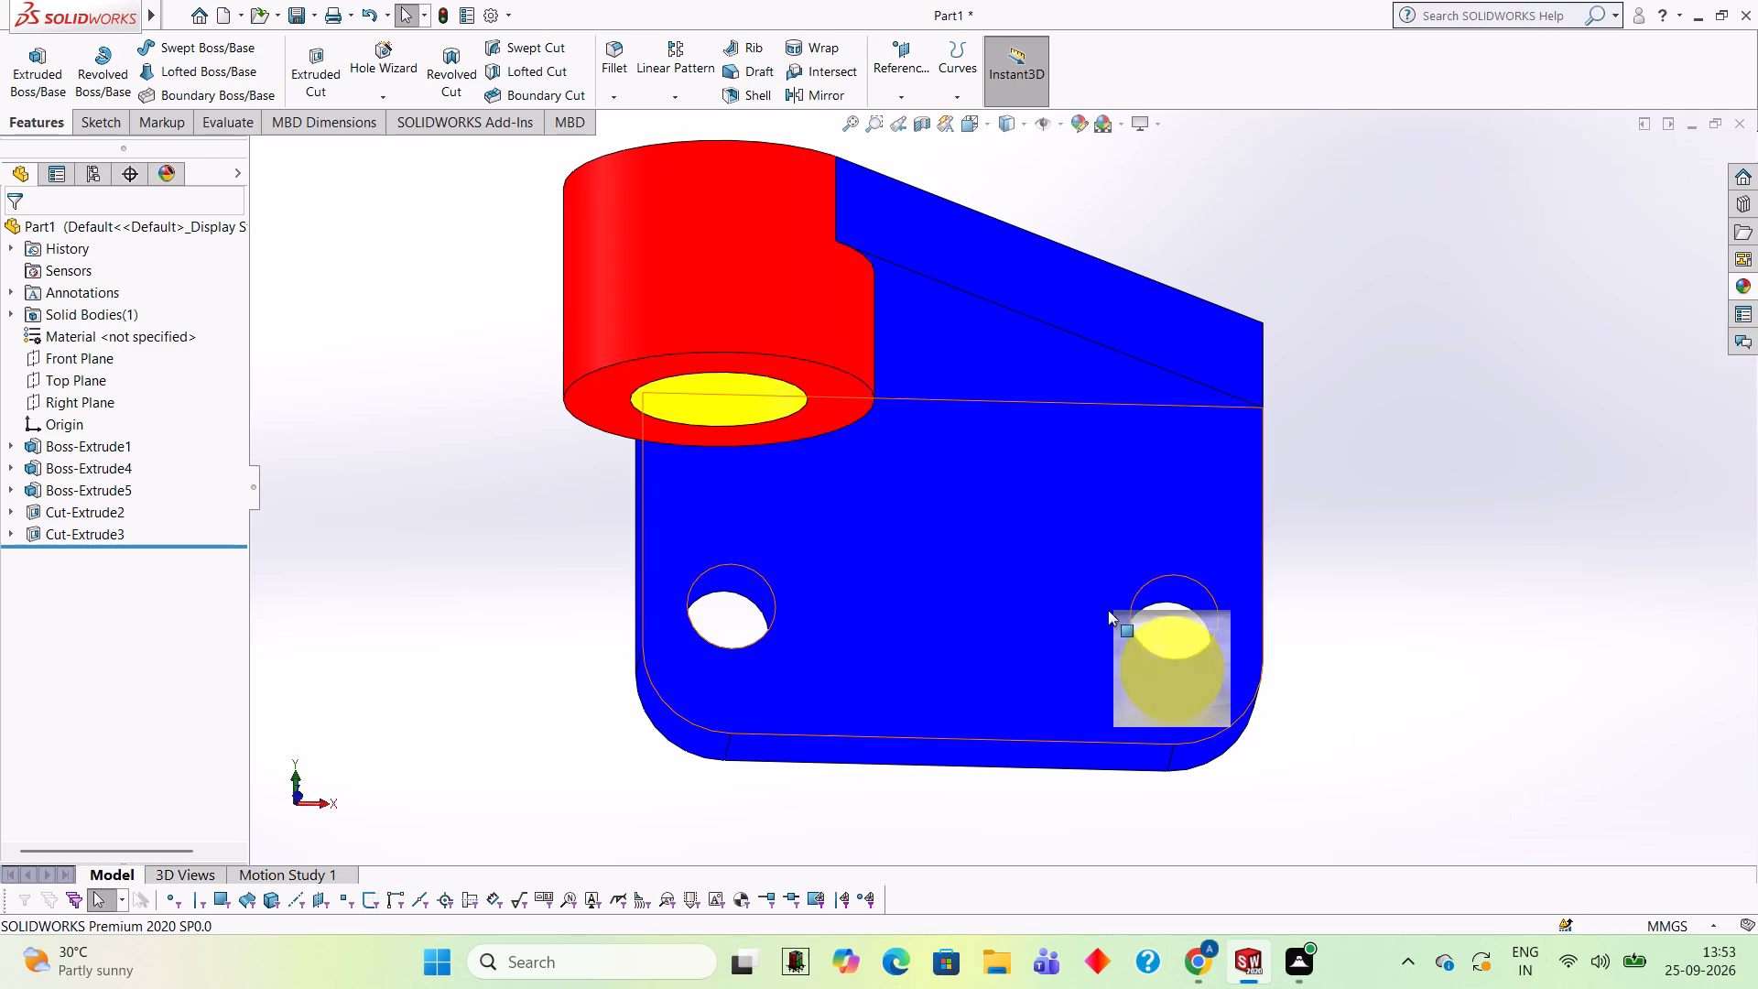
left_click_drag(1108, 610, 1167, 590)
left_click(1167, 590)
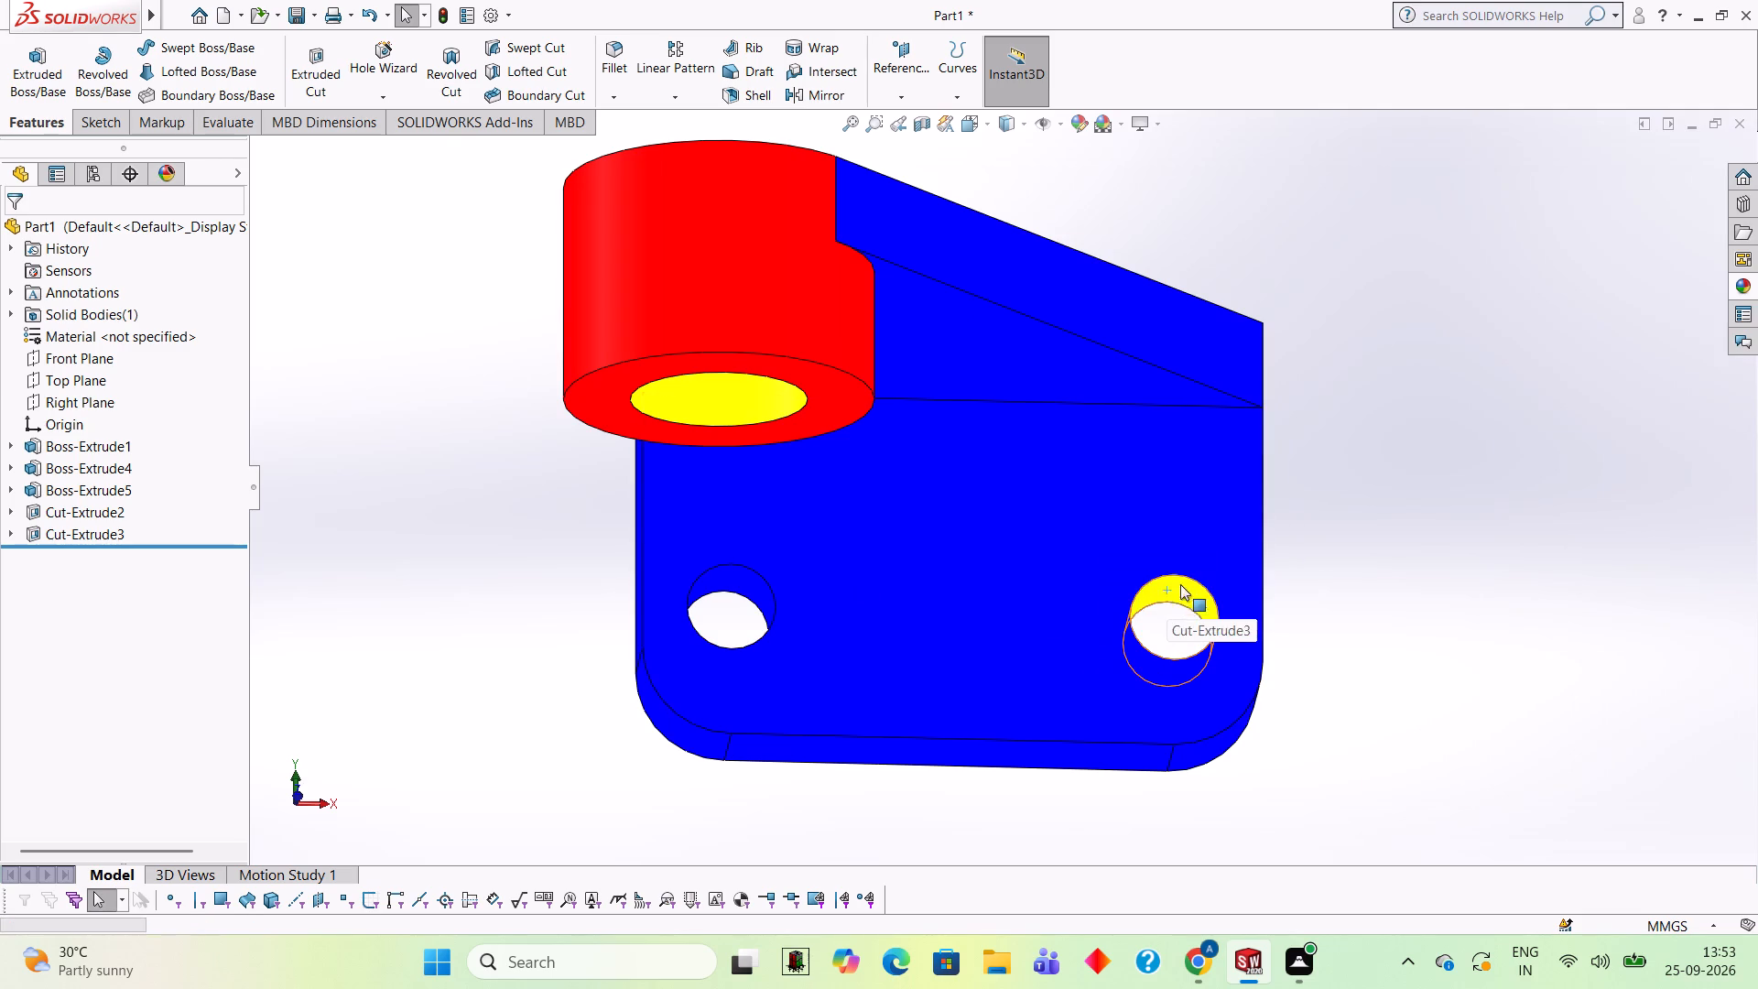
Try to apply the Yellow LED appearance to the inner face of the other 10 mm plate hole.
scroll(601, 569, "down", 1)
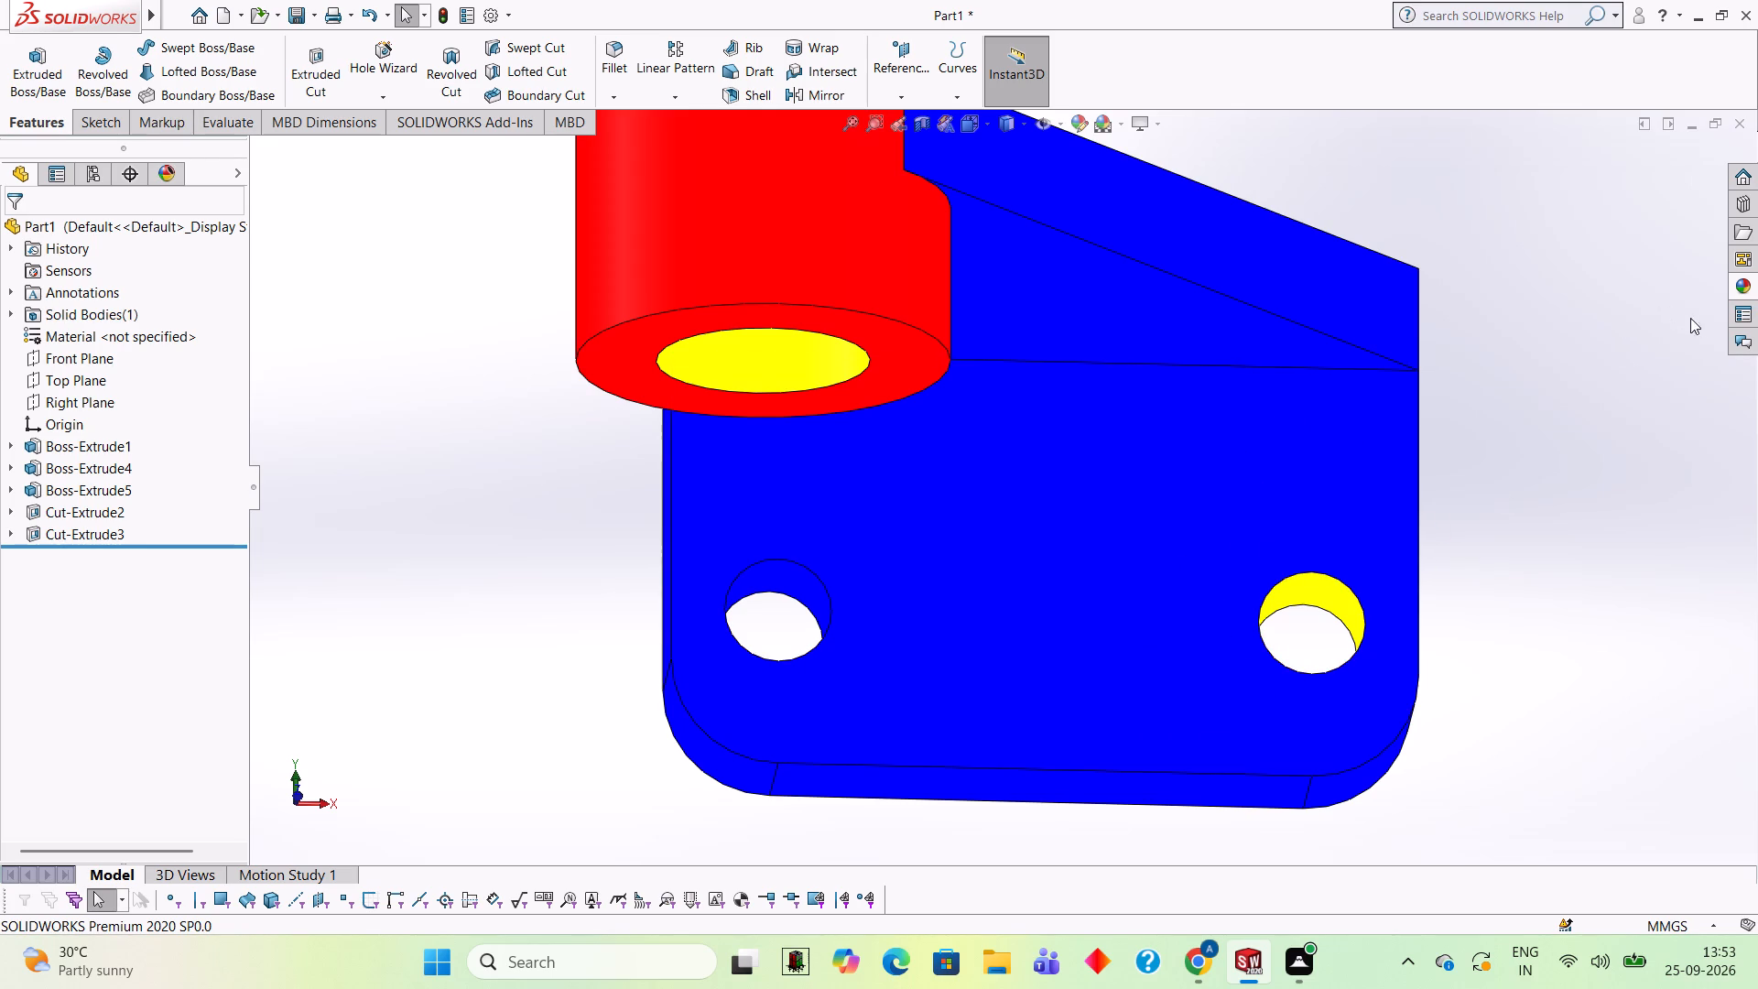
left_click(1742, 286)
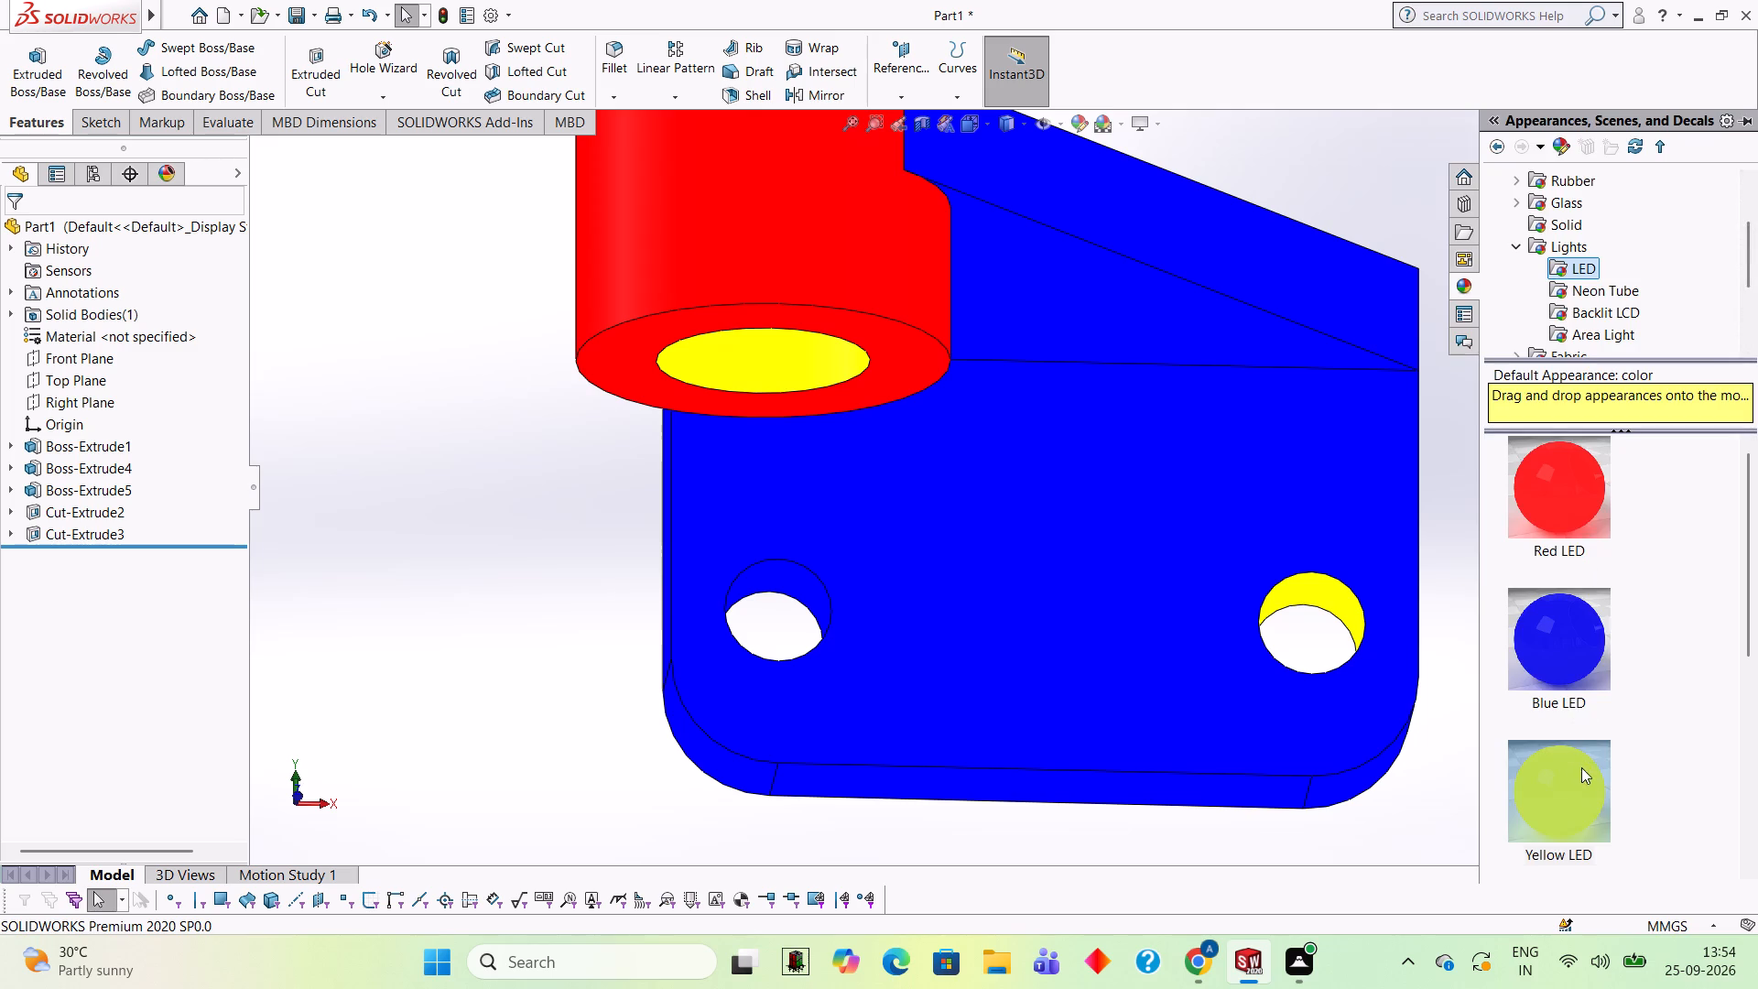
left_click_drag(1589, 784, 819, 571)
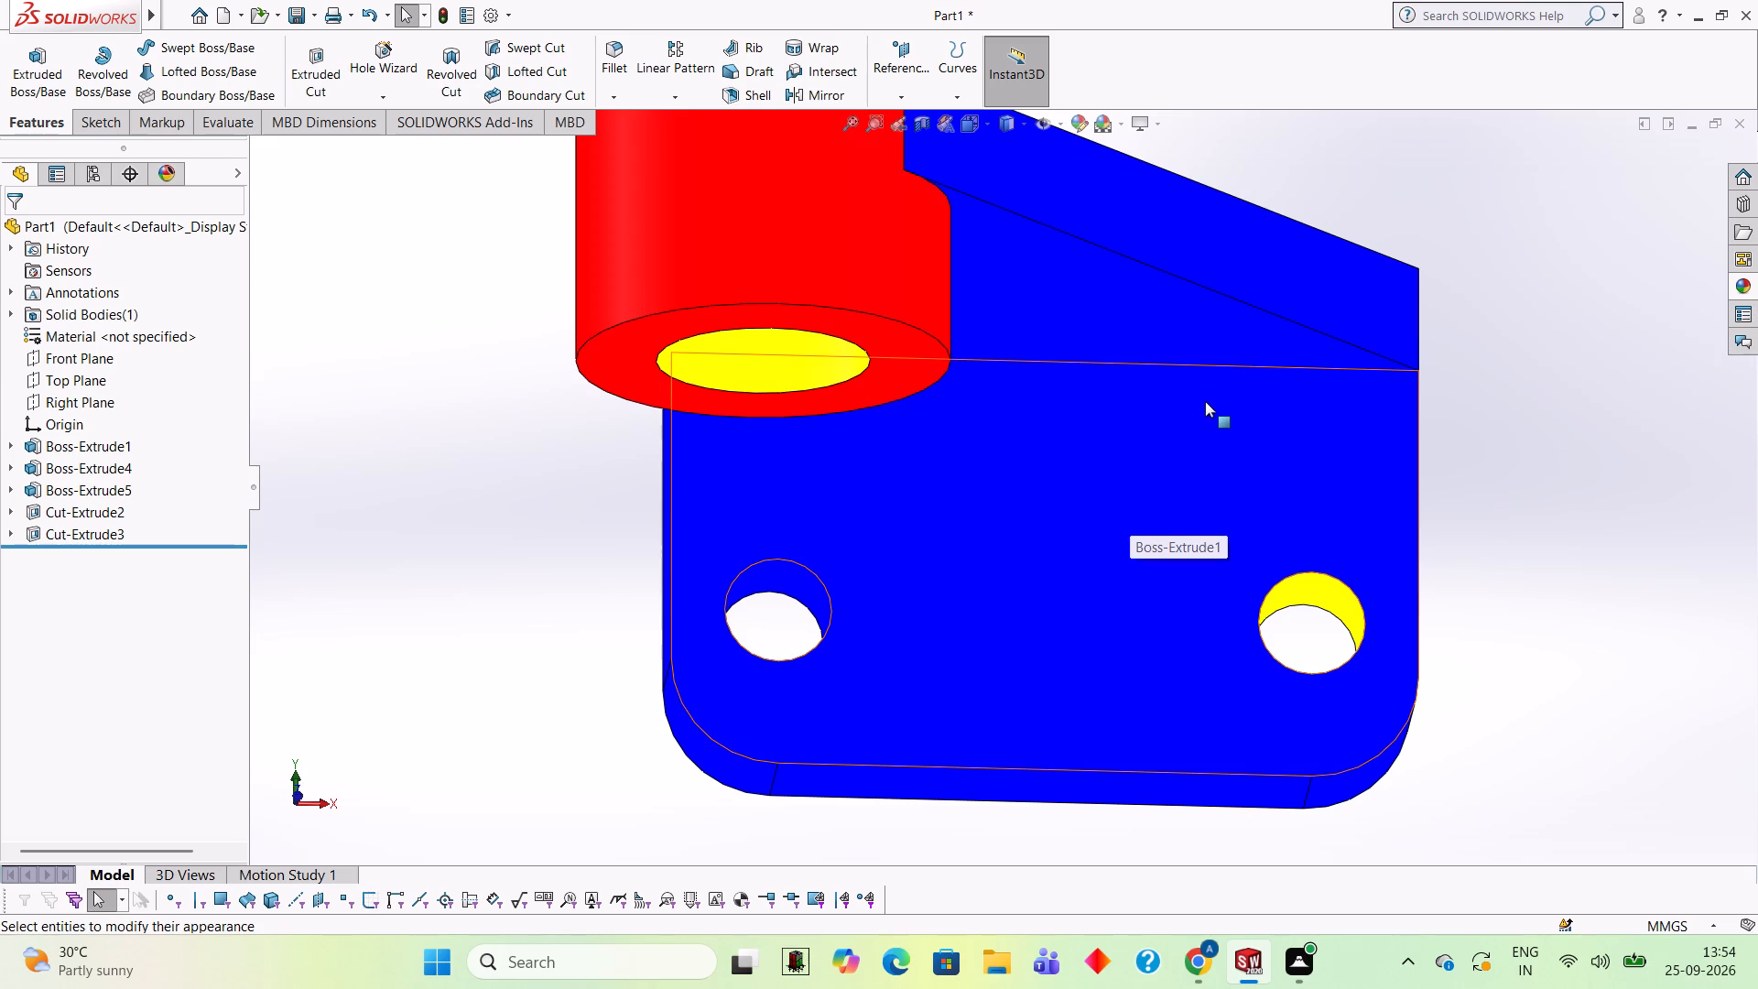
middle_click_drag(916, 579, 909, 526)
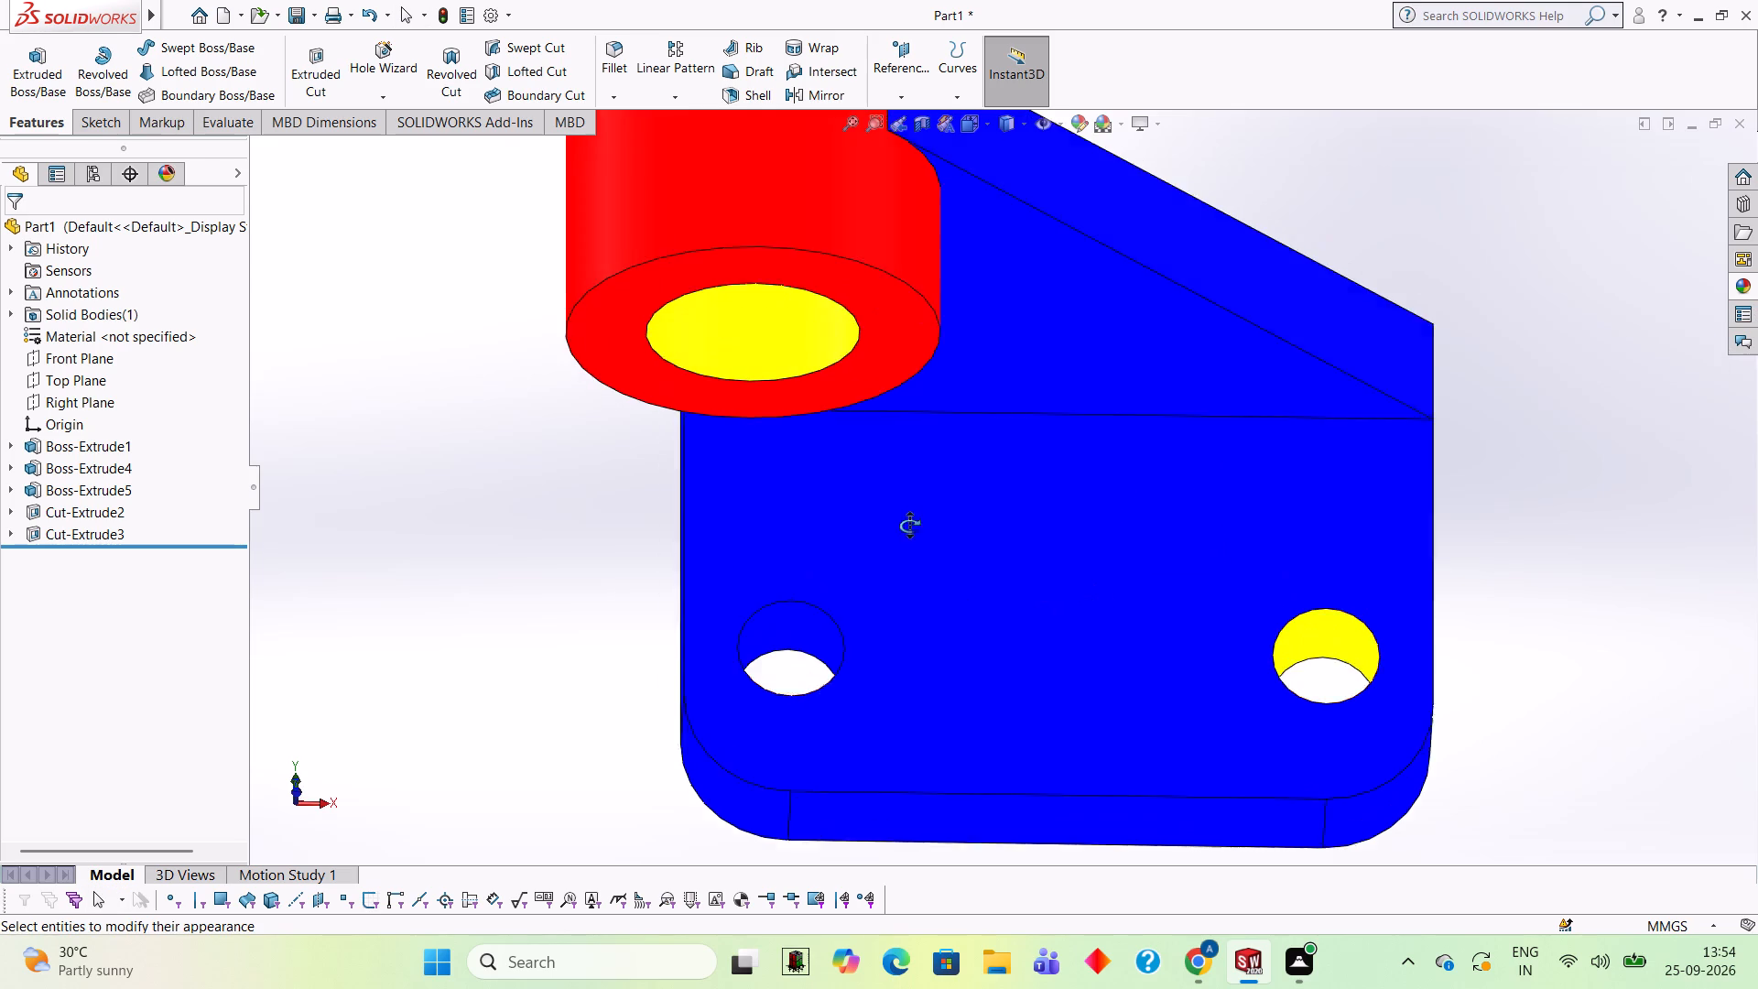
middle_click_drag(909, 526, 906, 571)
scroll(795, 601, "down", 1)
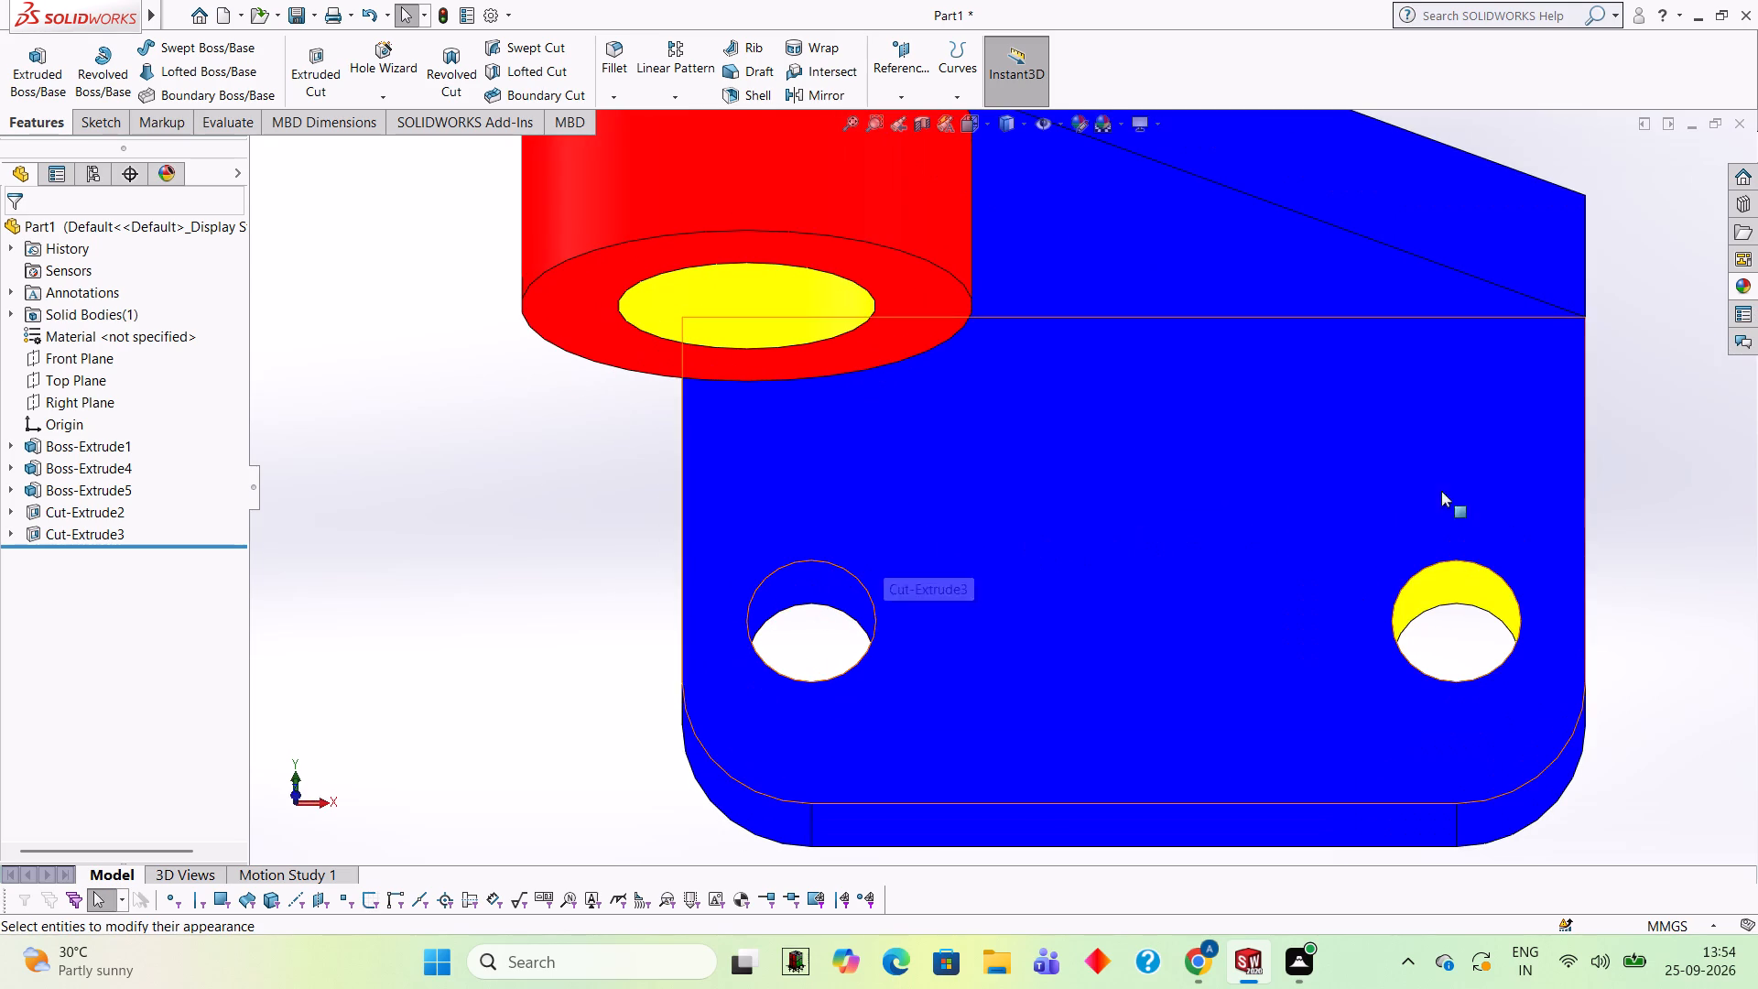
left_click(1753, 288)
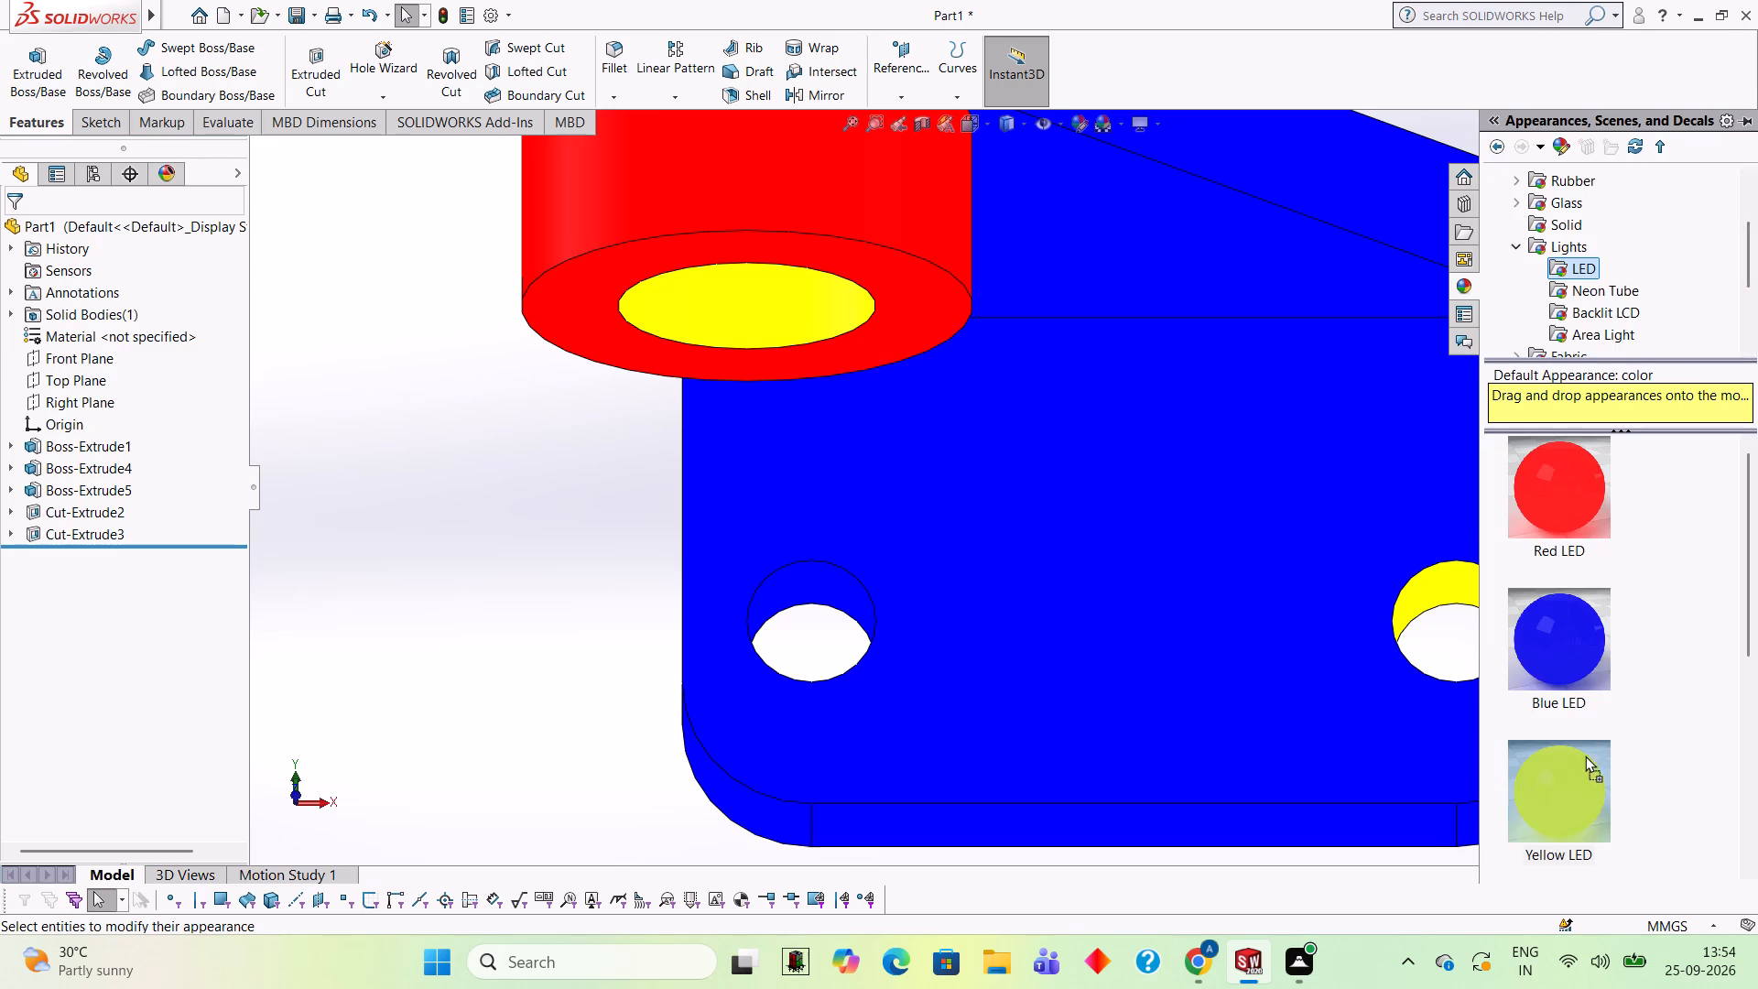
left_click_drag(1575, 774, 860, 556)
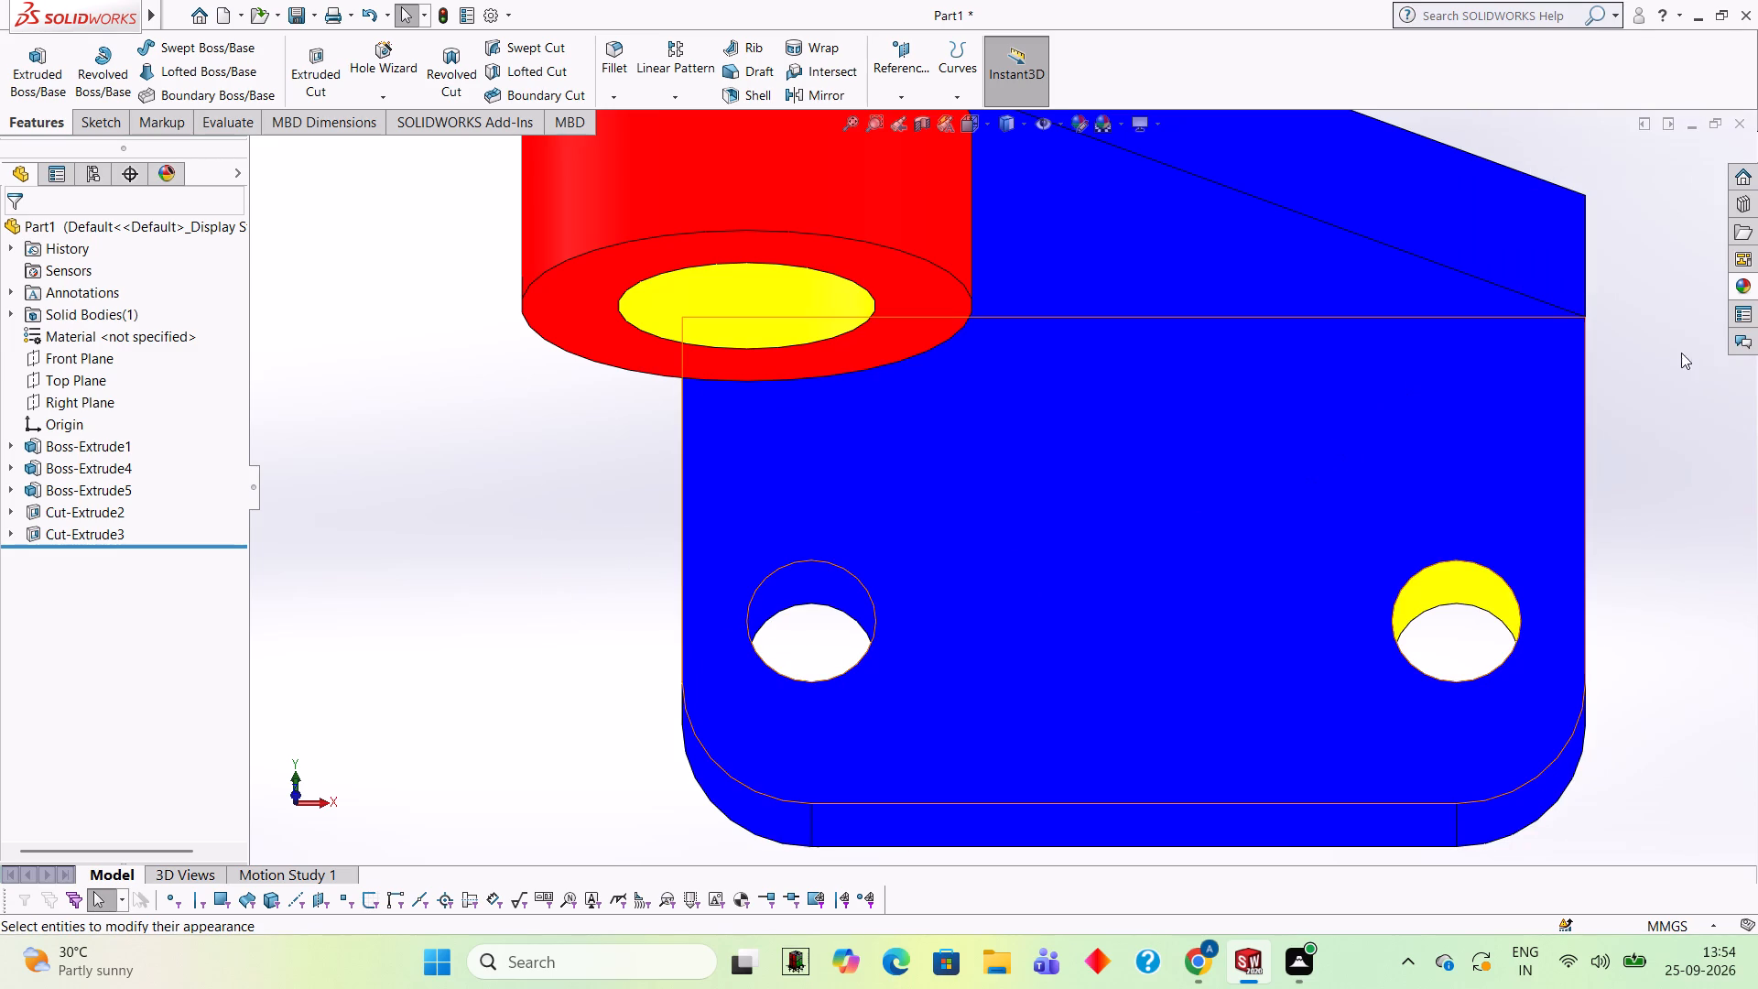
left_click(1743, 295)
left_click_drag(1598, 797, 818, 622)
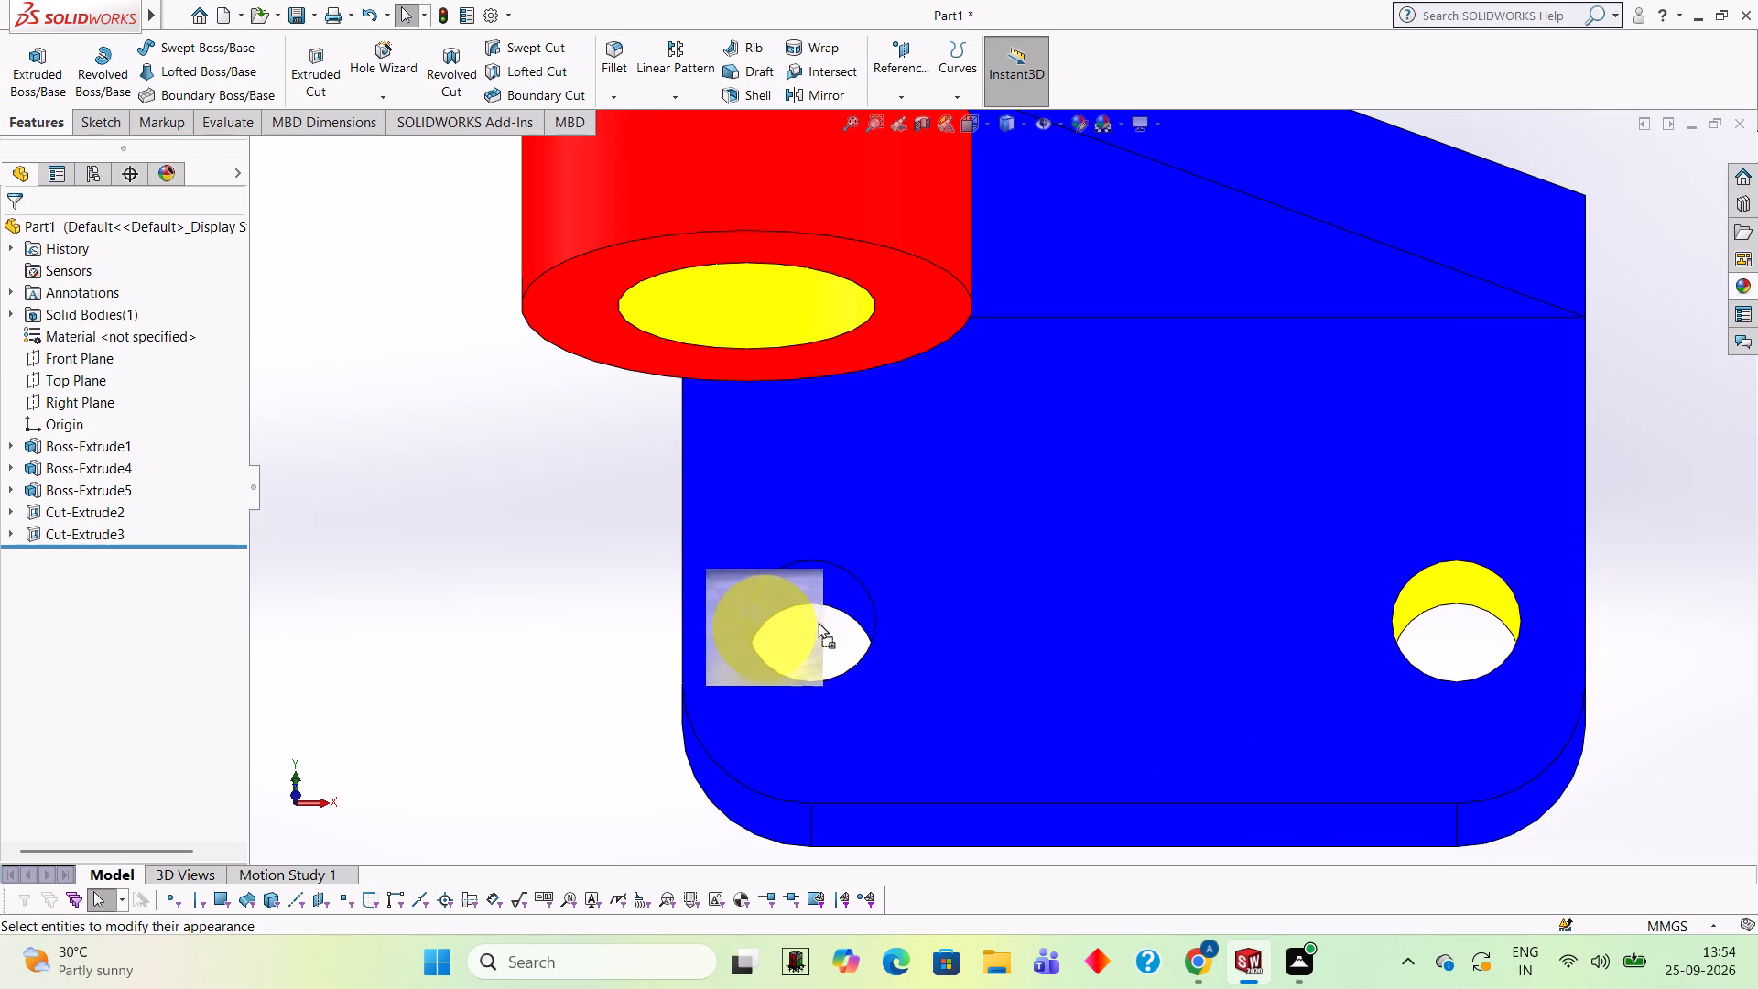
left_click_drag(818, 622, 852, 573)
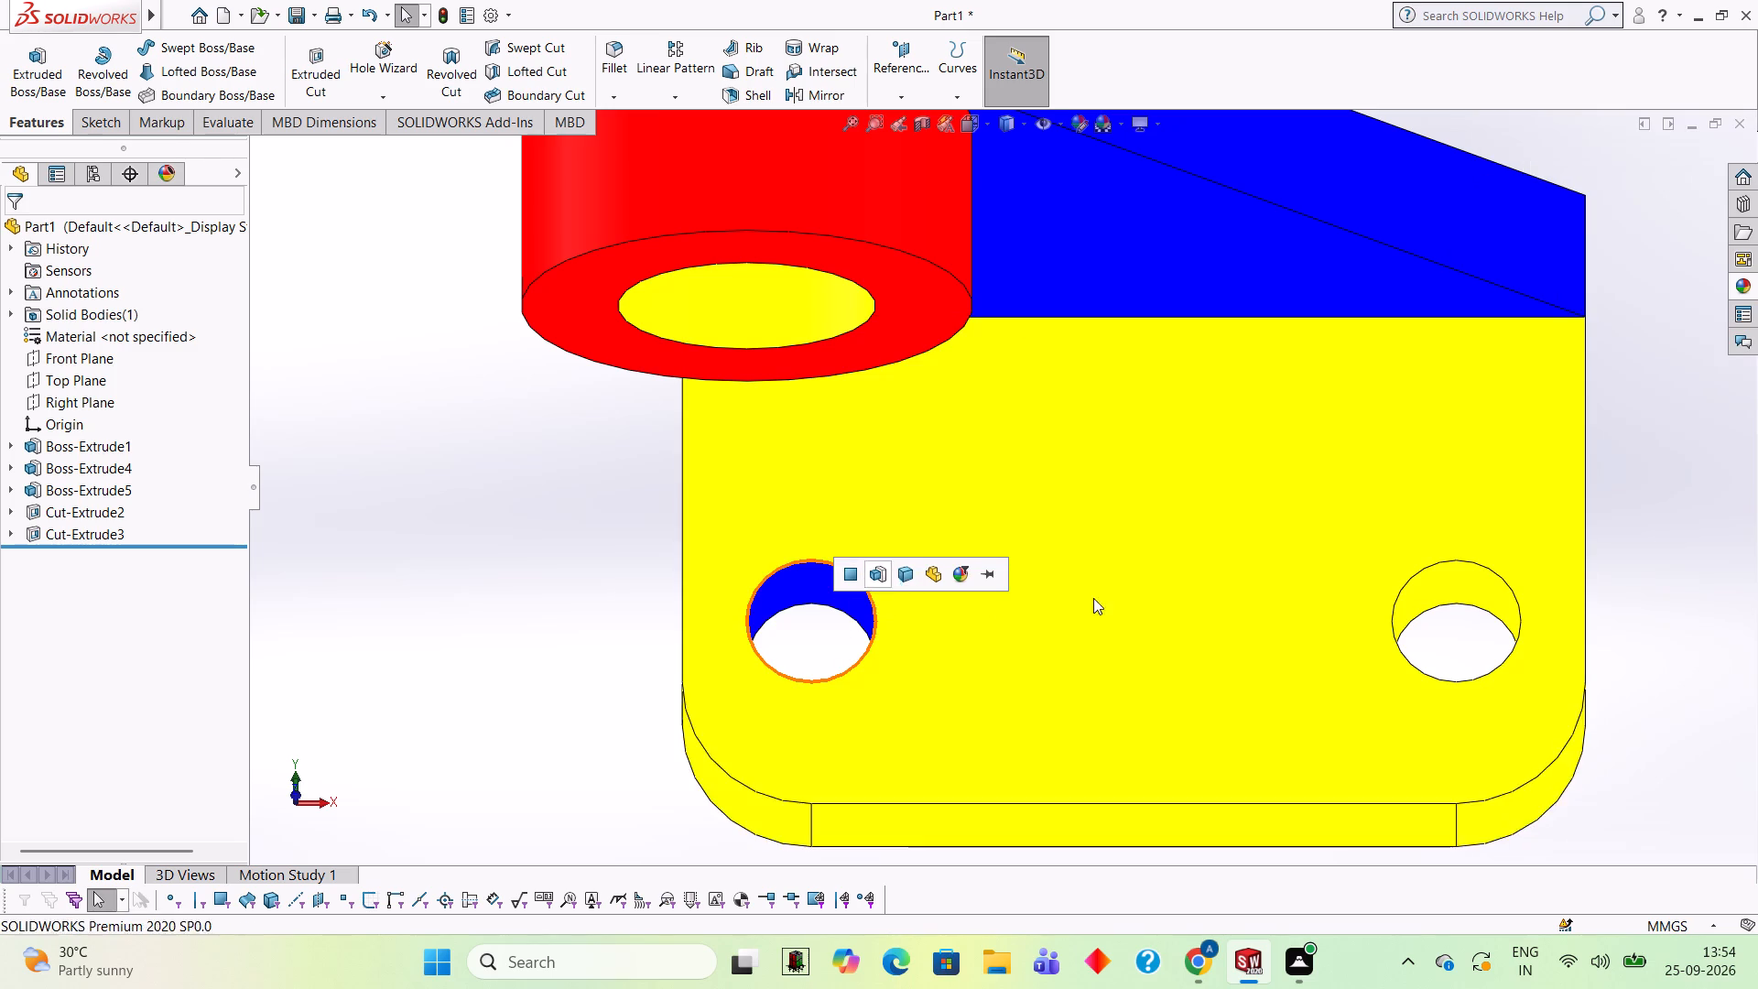
Apply the Yellow LED appearance to the inner face of the remaining blue 10 mm plate hole.
left_click(1750, 292)
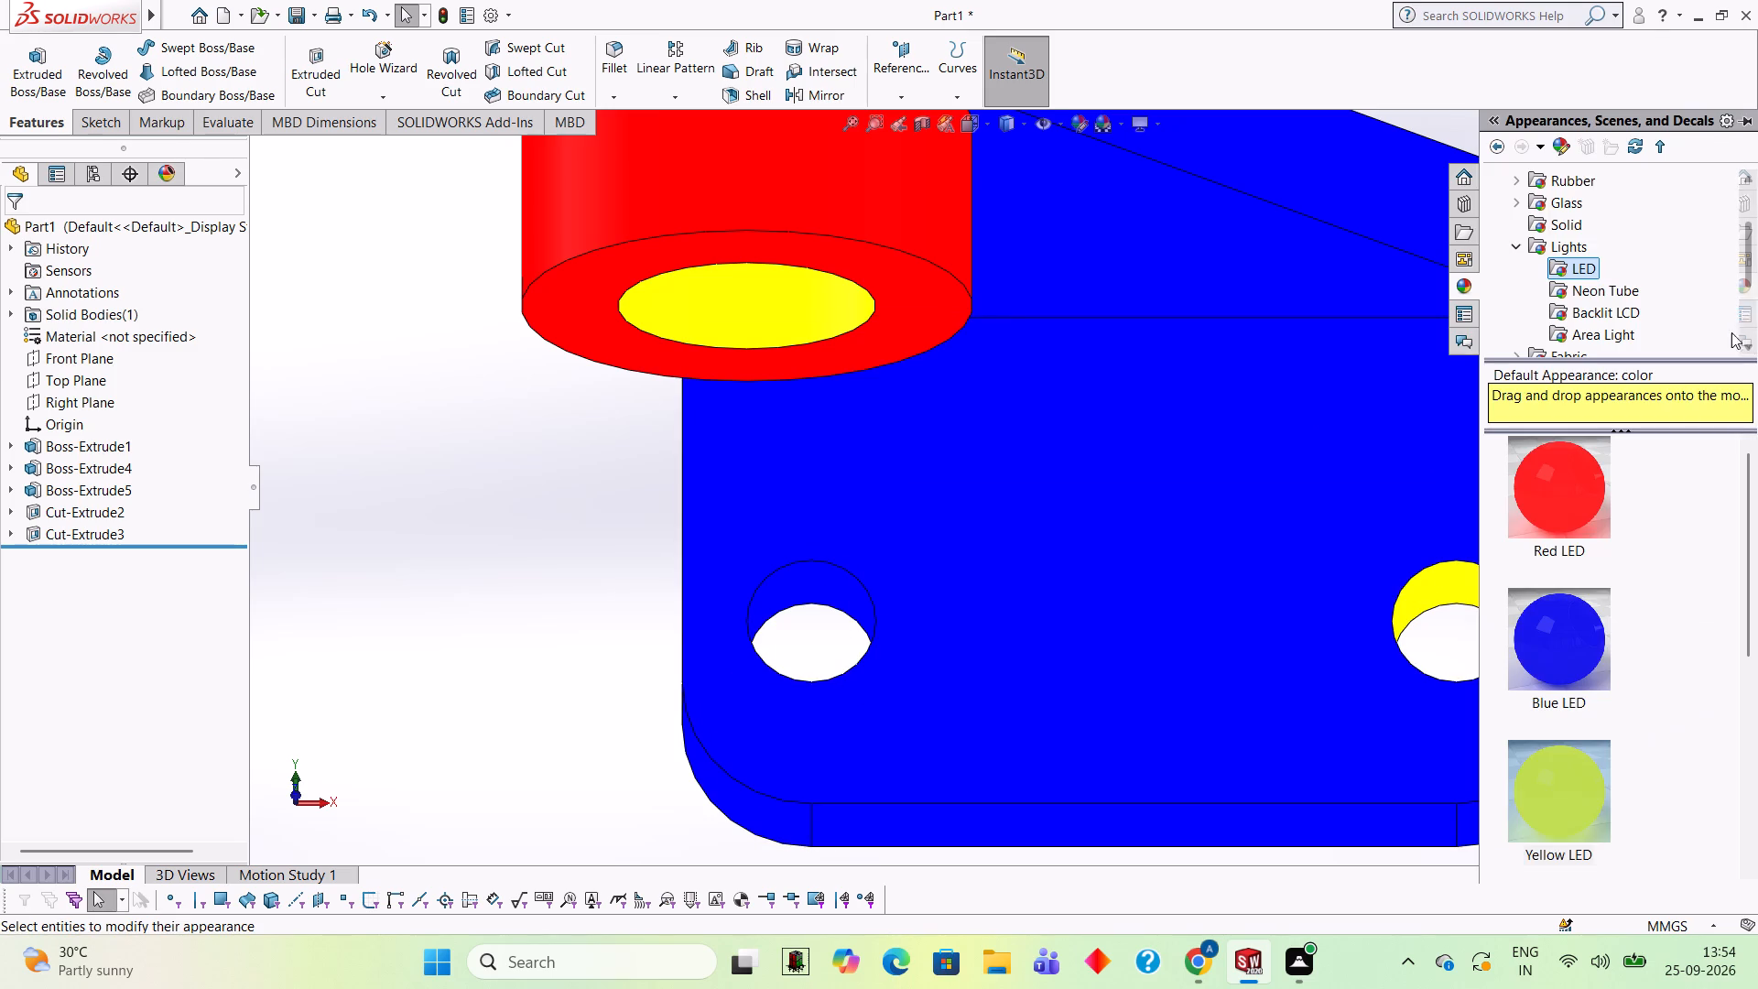
left_click_drag(1541, 815, 799, 602)
left_click(799, 602)
Examine the coloured boss, arm and plate holes of the bracket from several angles.
scroll(1274, 561, "up", 1)
middle_click_drag(1454, 523, 1441, 438)
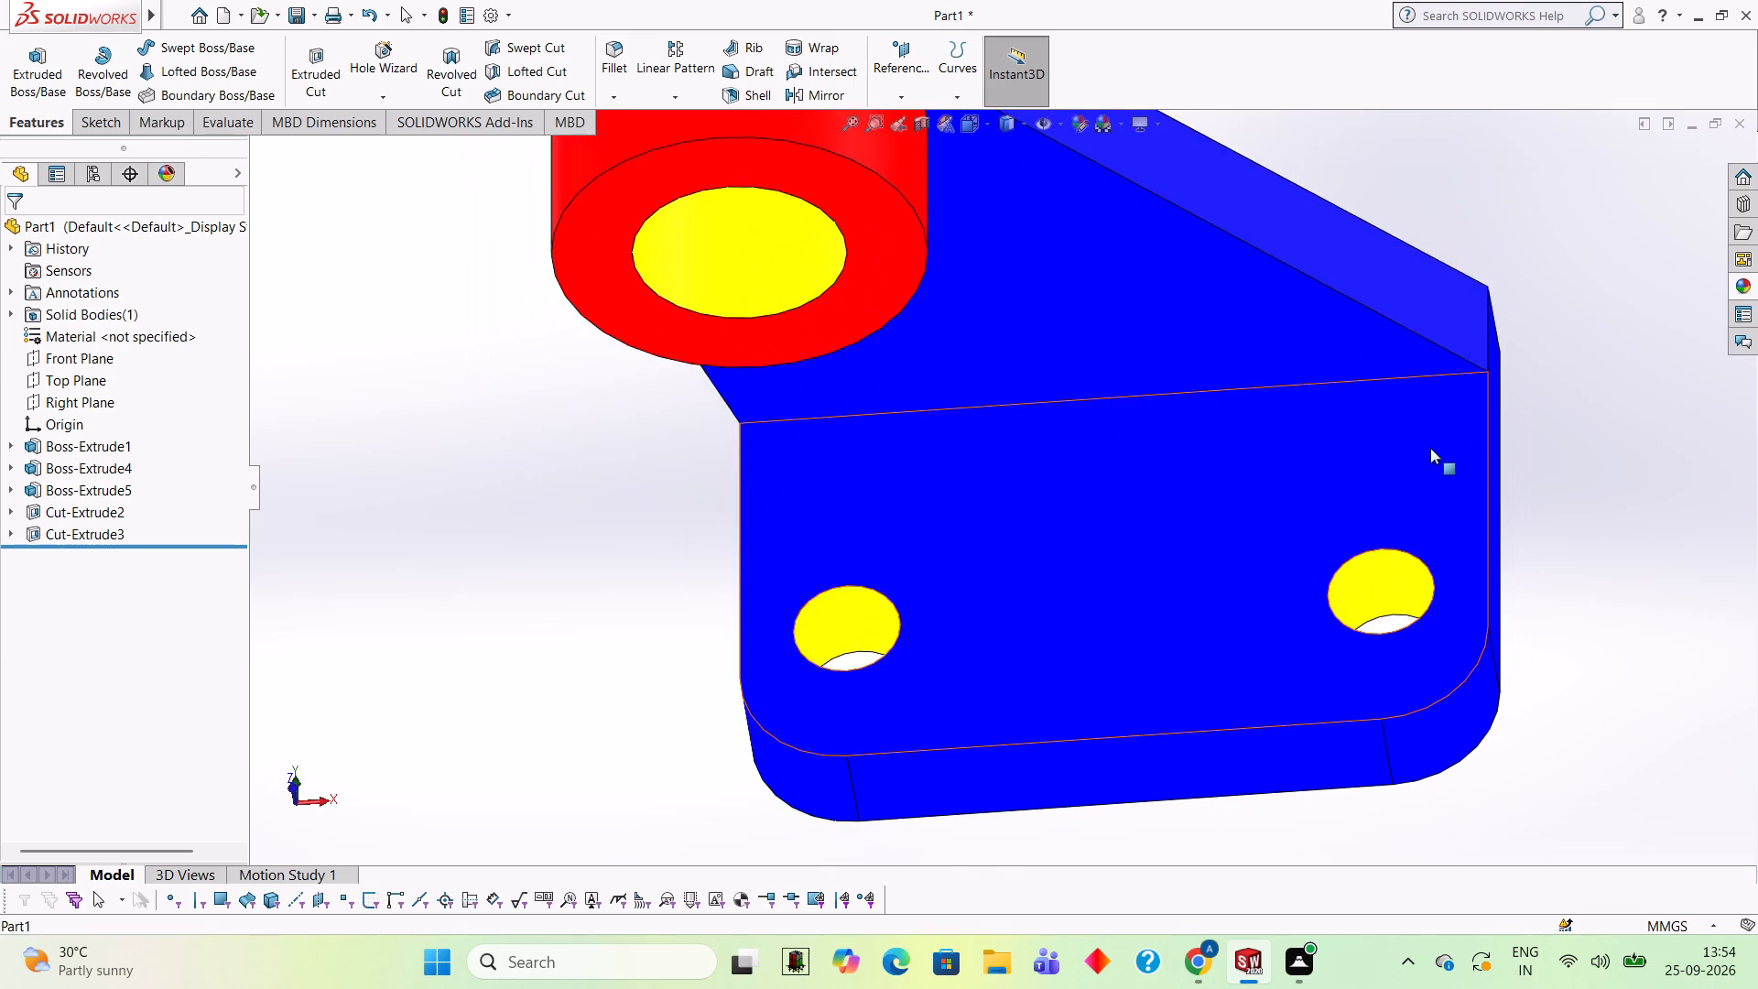
scroll(1430, 448, "up", 2)
scroll(1442, 362, "down", 1)
middle_click_drag(1446, 362, 1438, 337)
scroll(1428, 354, "up", 1)
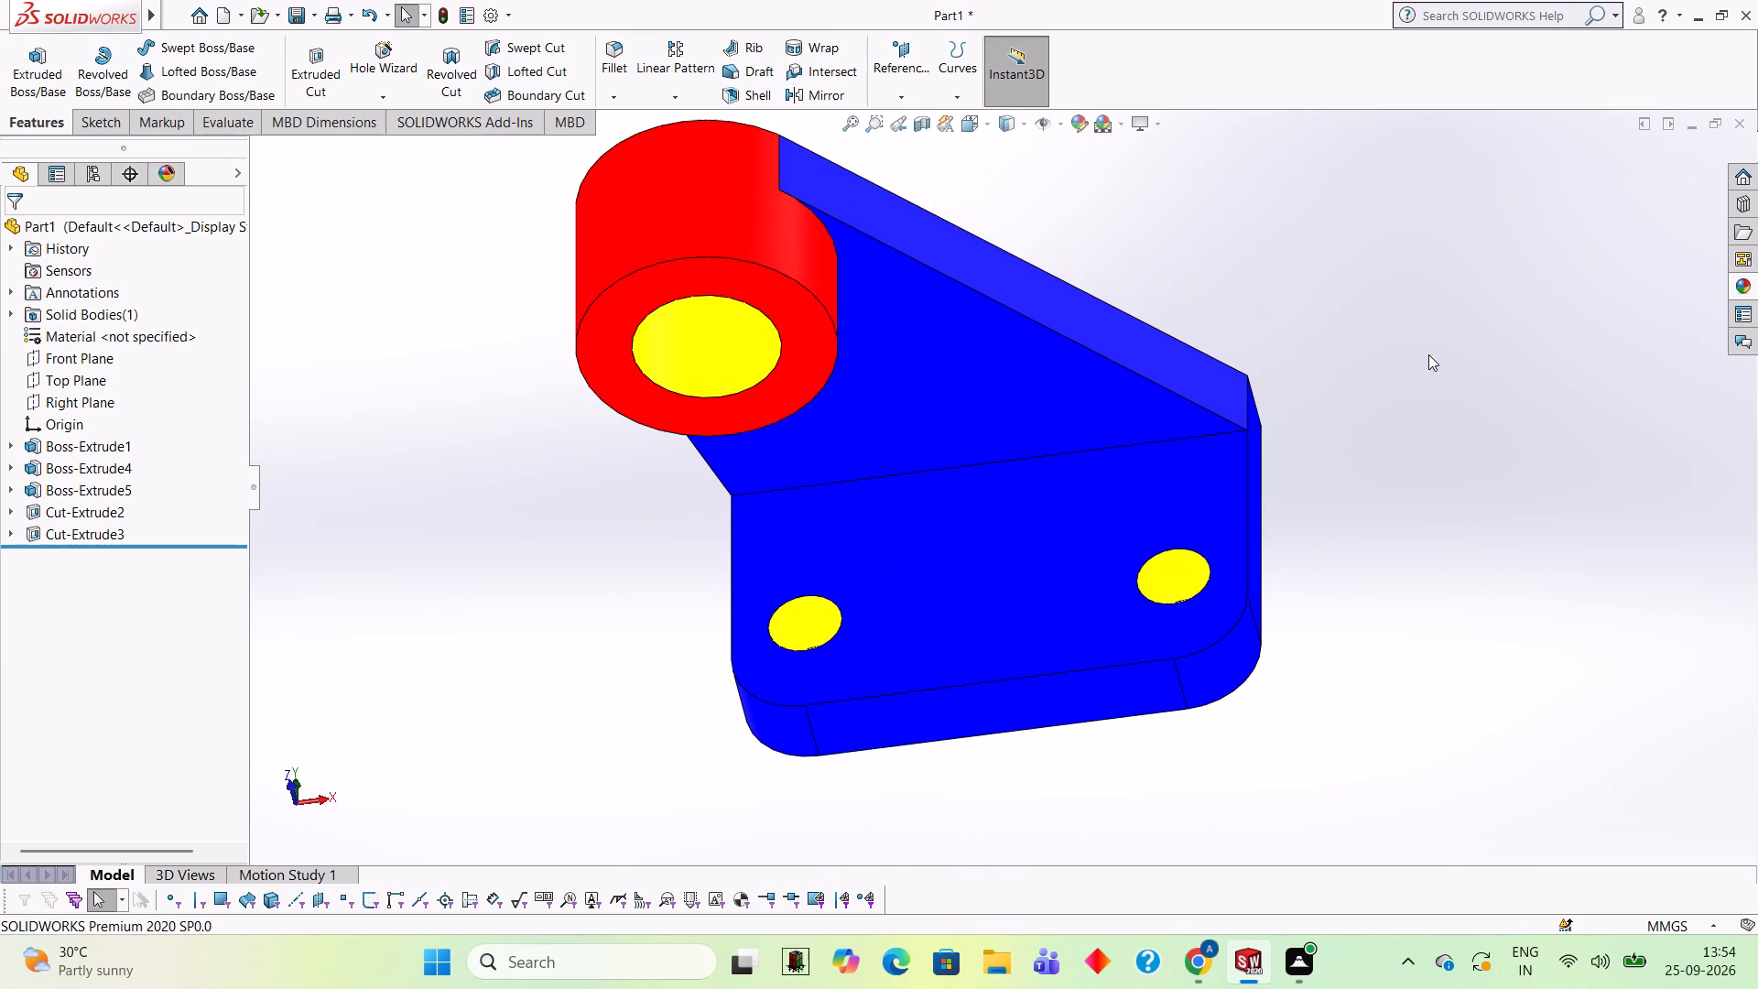
middle_click_drag(1354, 494, 1347, 414)
scroll(1343, 415, "up", 2)
middle_click_drag(1343, 415, 1316, 402)
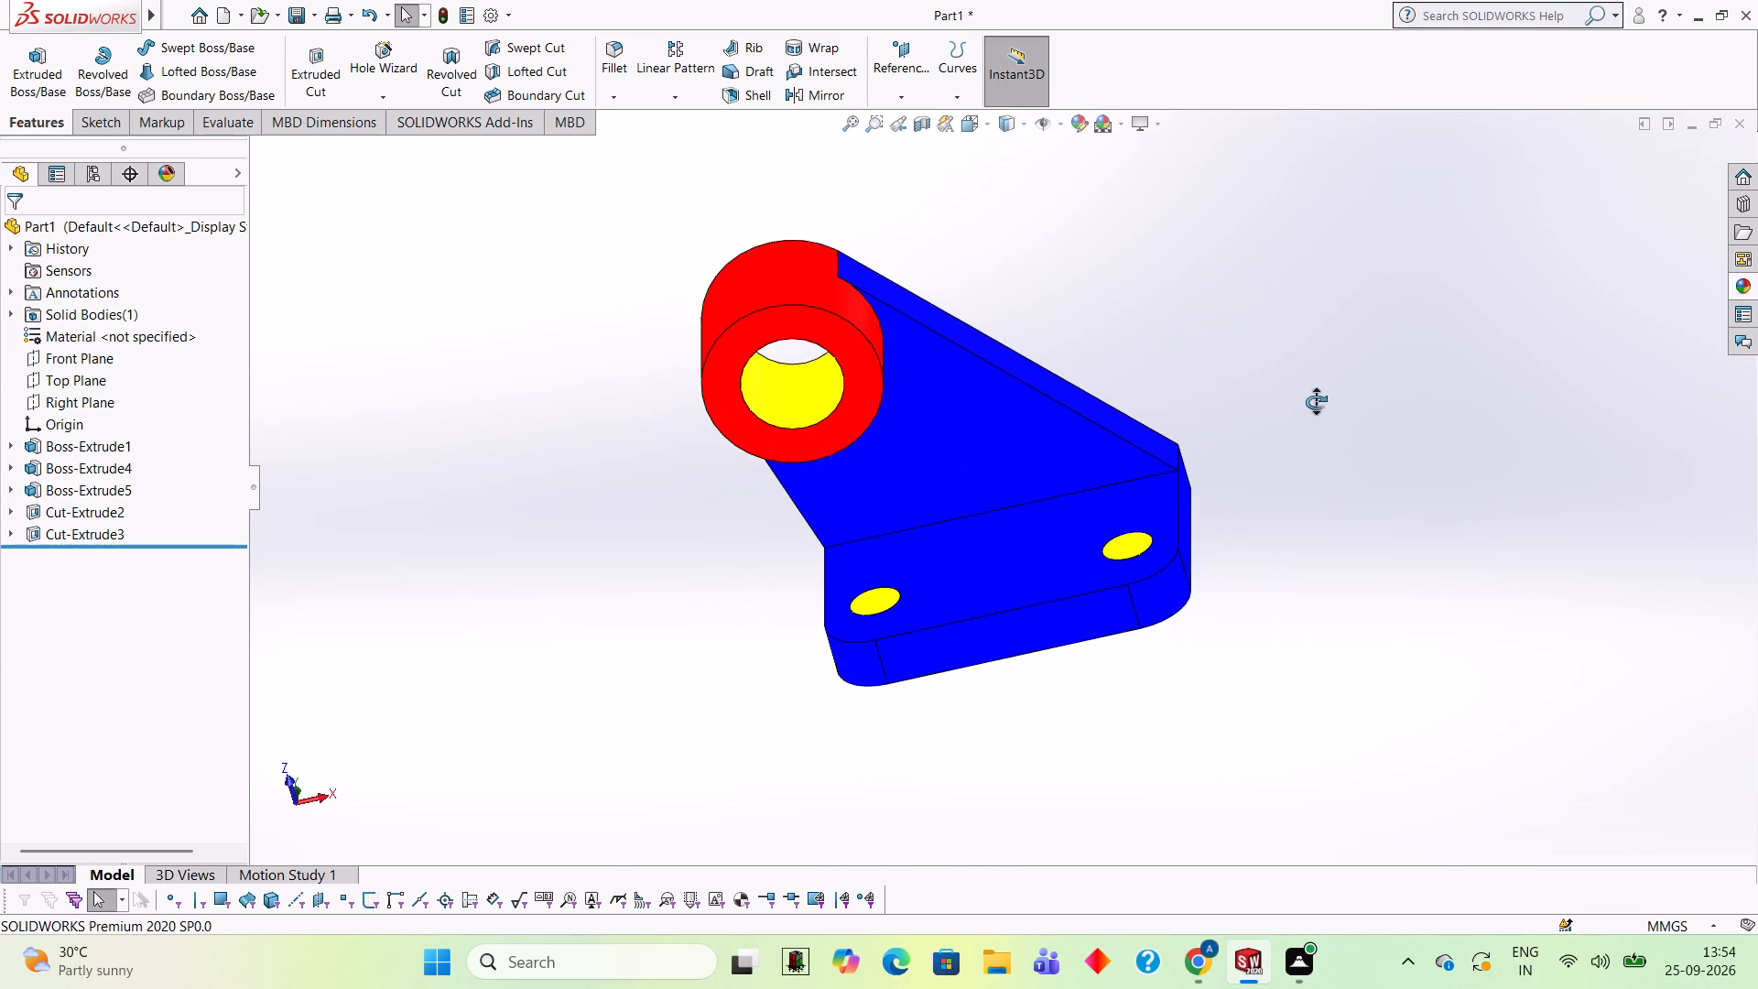
middle_click_drag(1316, 402, 1363, 355)
middle_click(1363, 355)
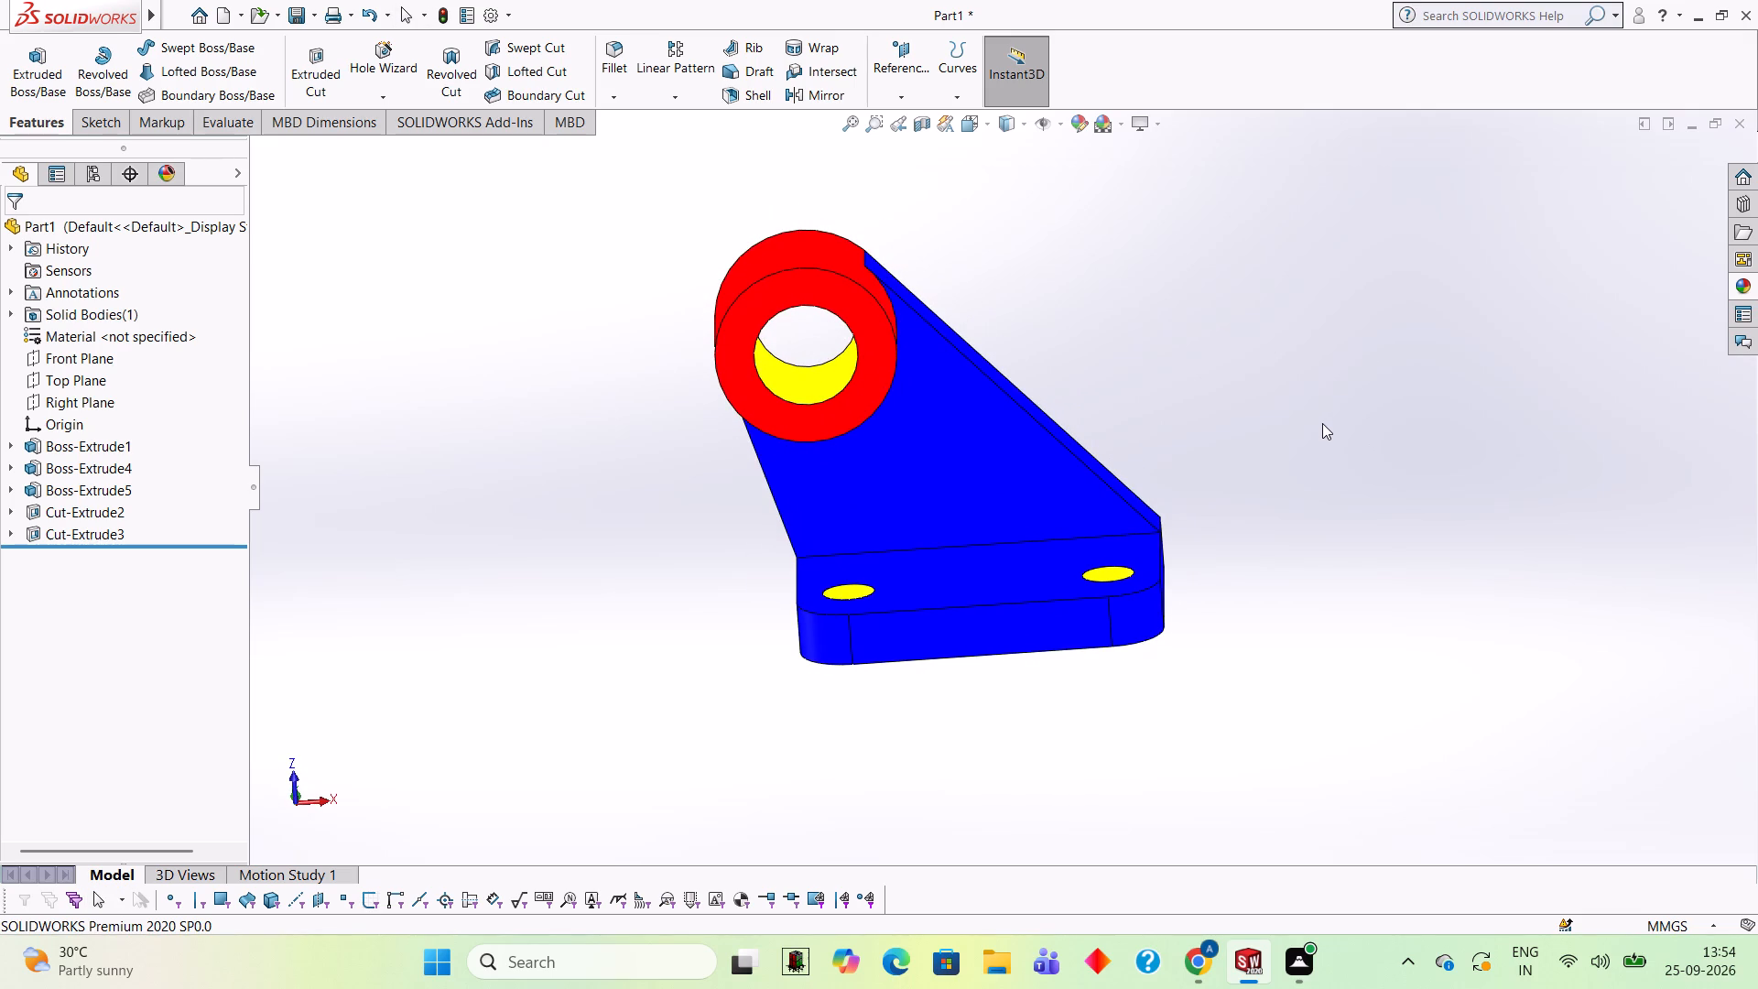
middle_click_drag(1214, 426, 1235, 479)
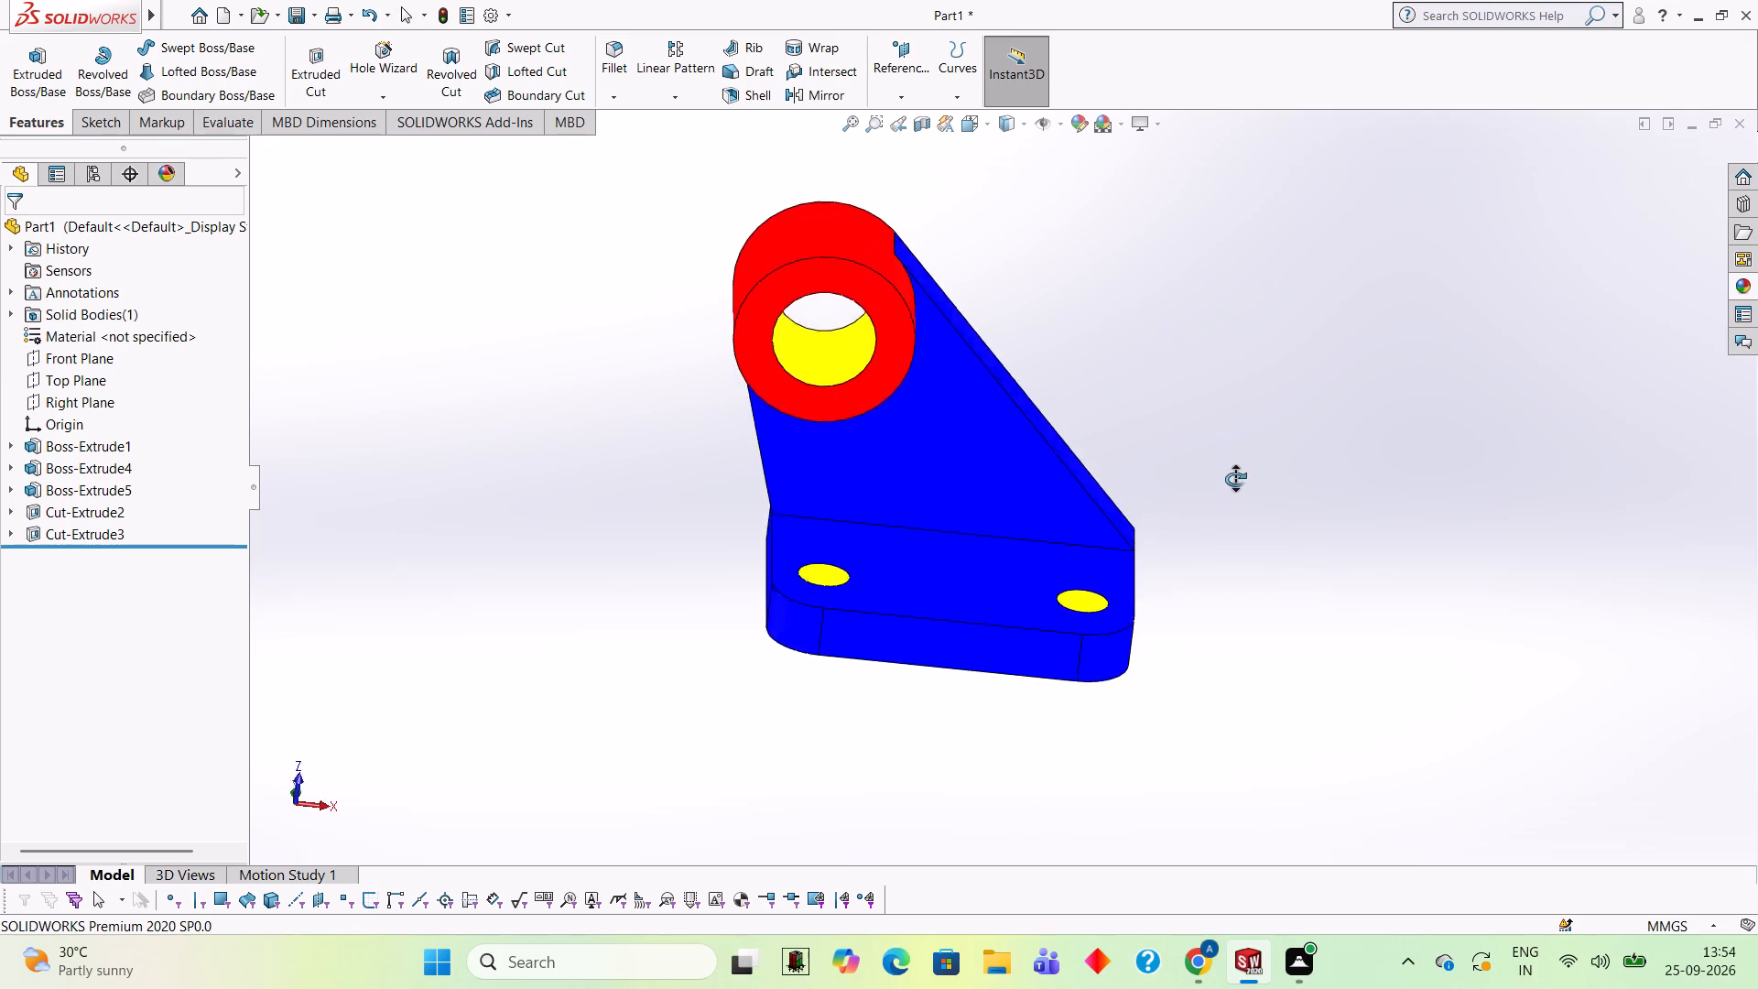
middle_click_drag(1235, 479, 1215, 549)
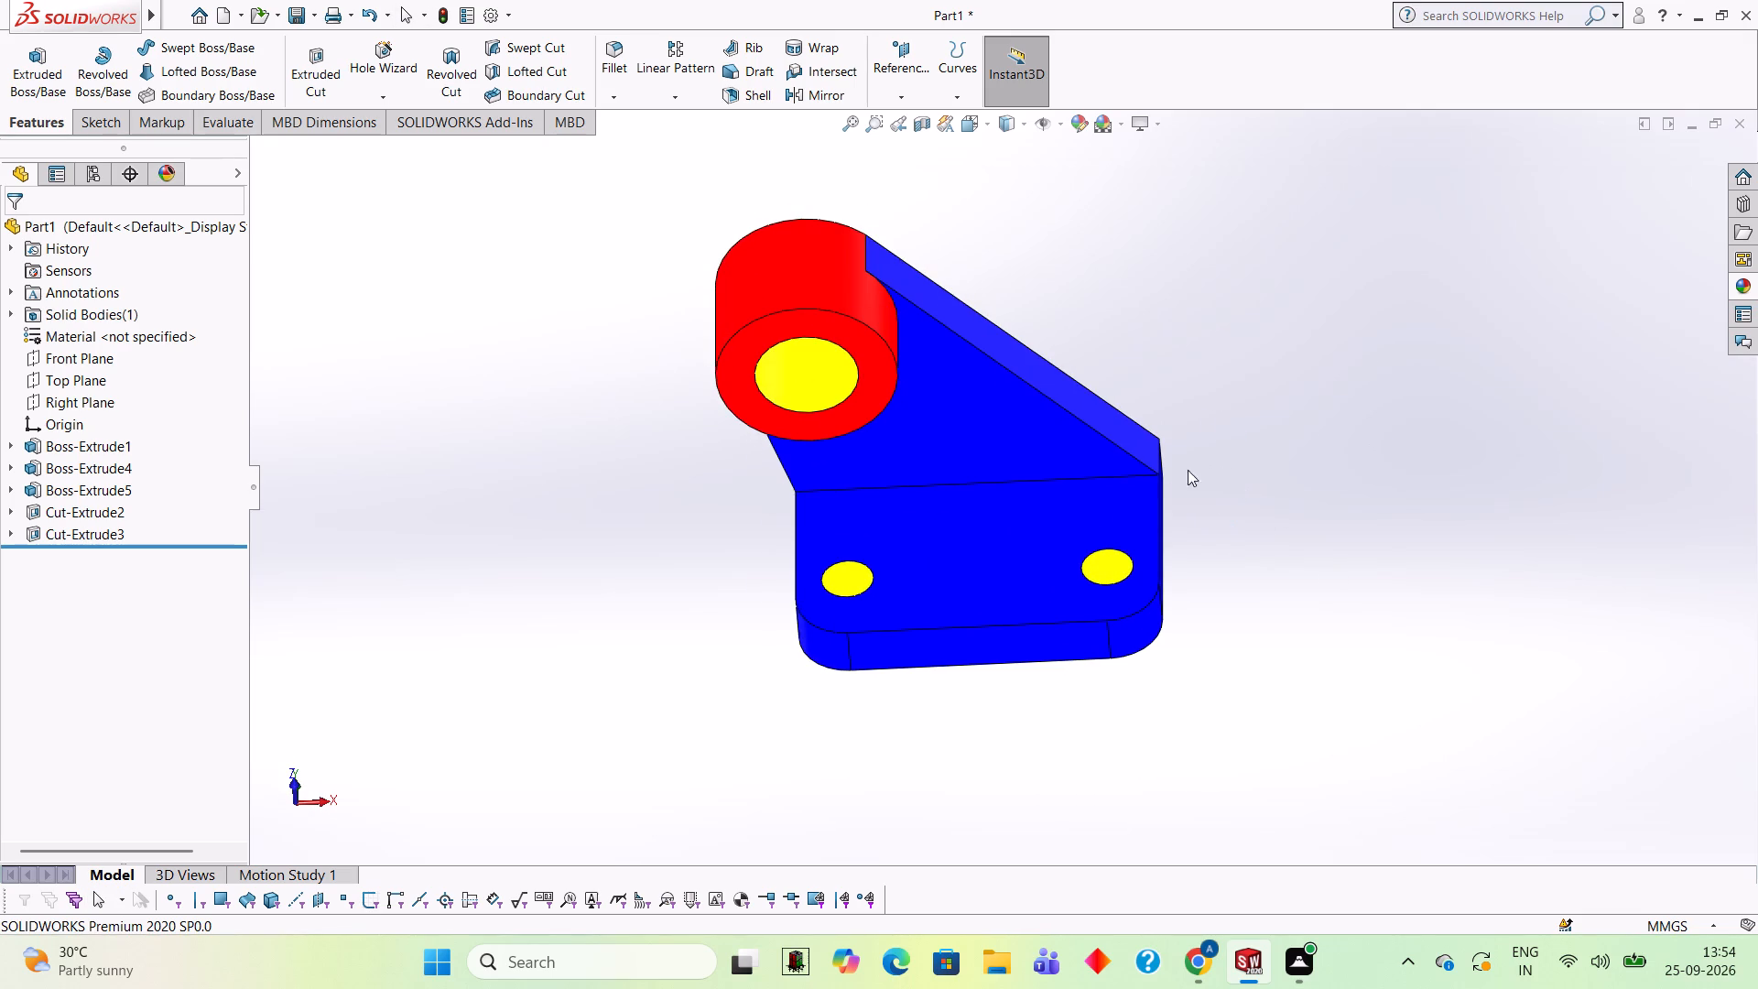
Apply the green LED appearance to the whole extruded feature of the tapered arm.
scroll(1145, 443, "down", 1)
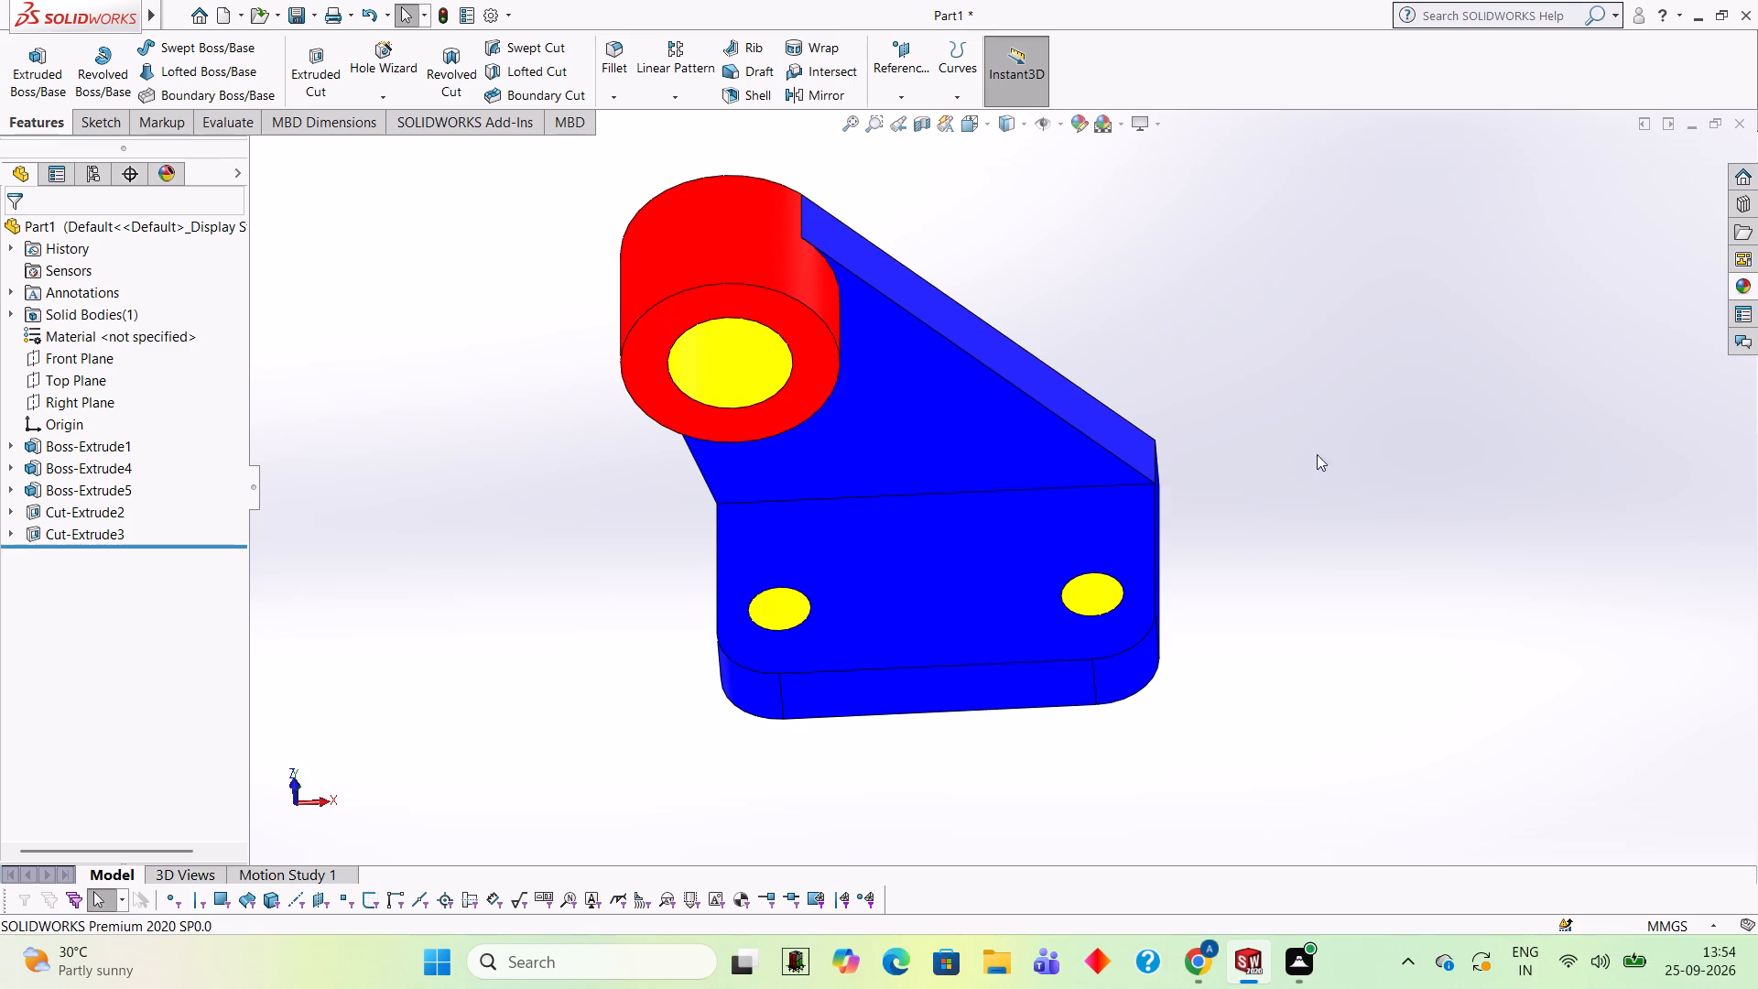
left_click(1753, 288)
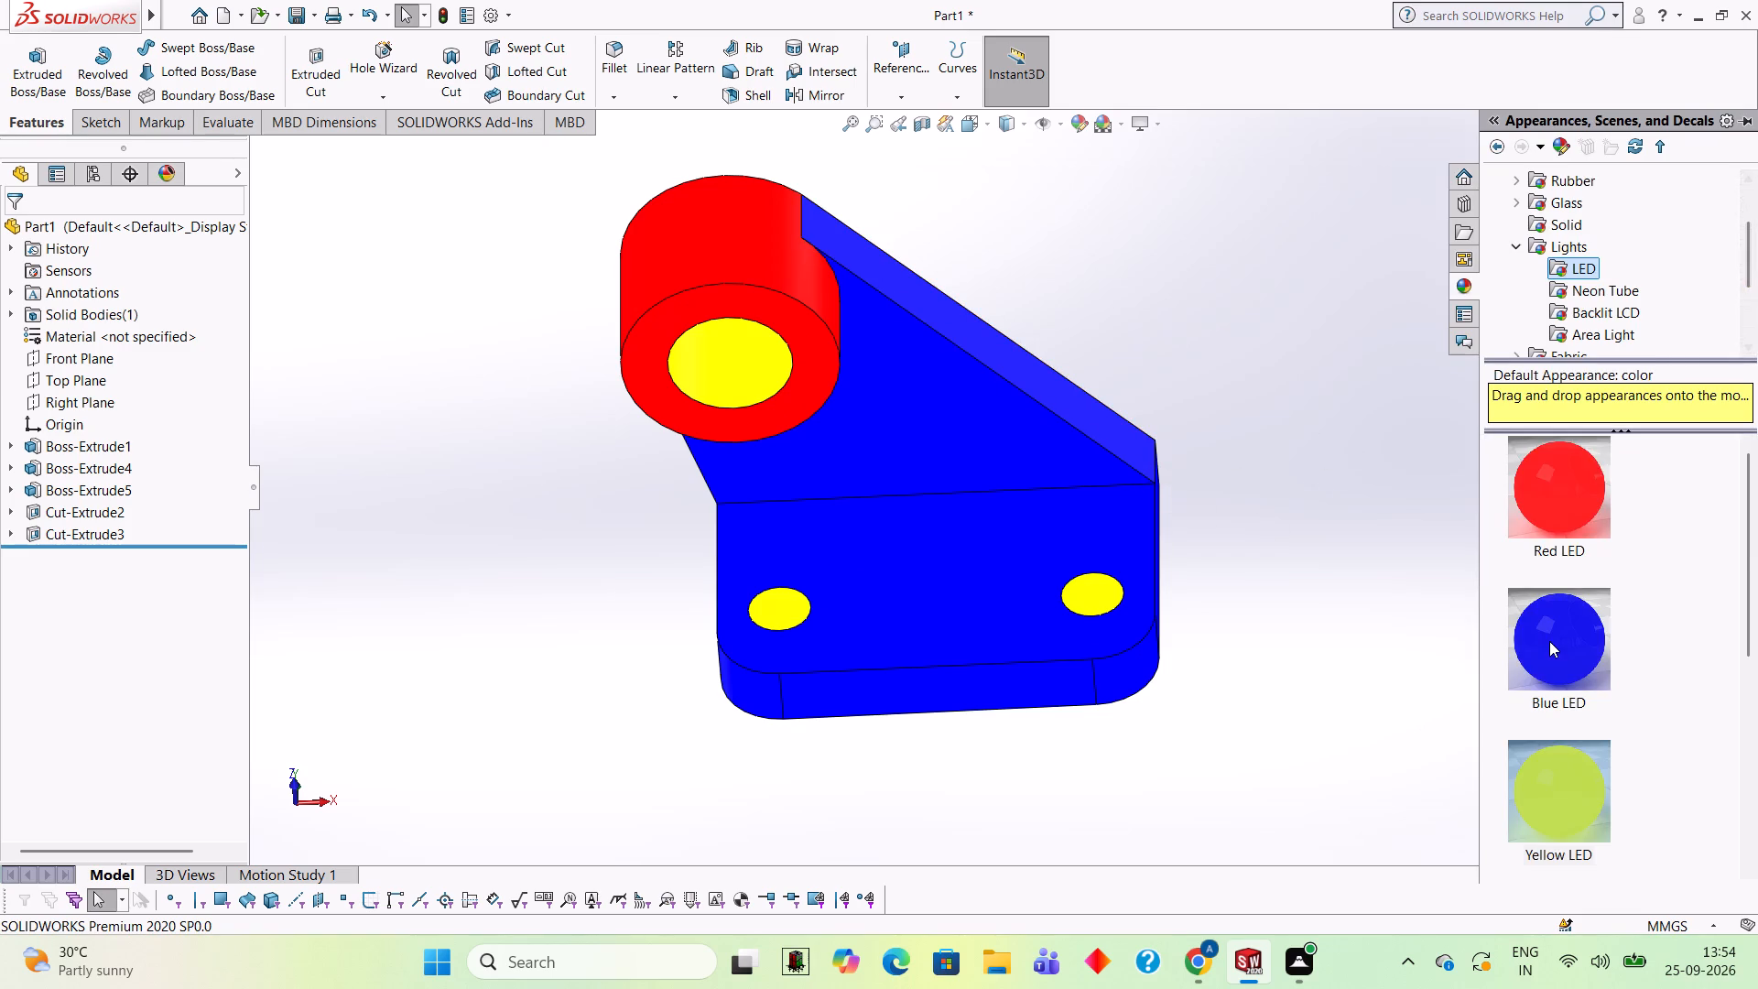
scroll(1558, 642, "down", 1)
left_click_drag(1560, 708, 958, 376)
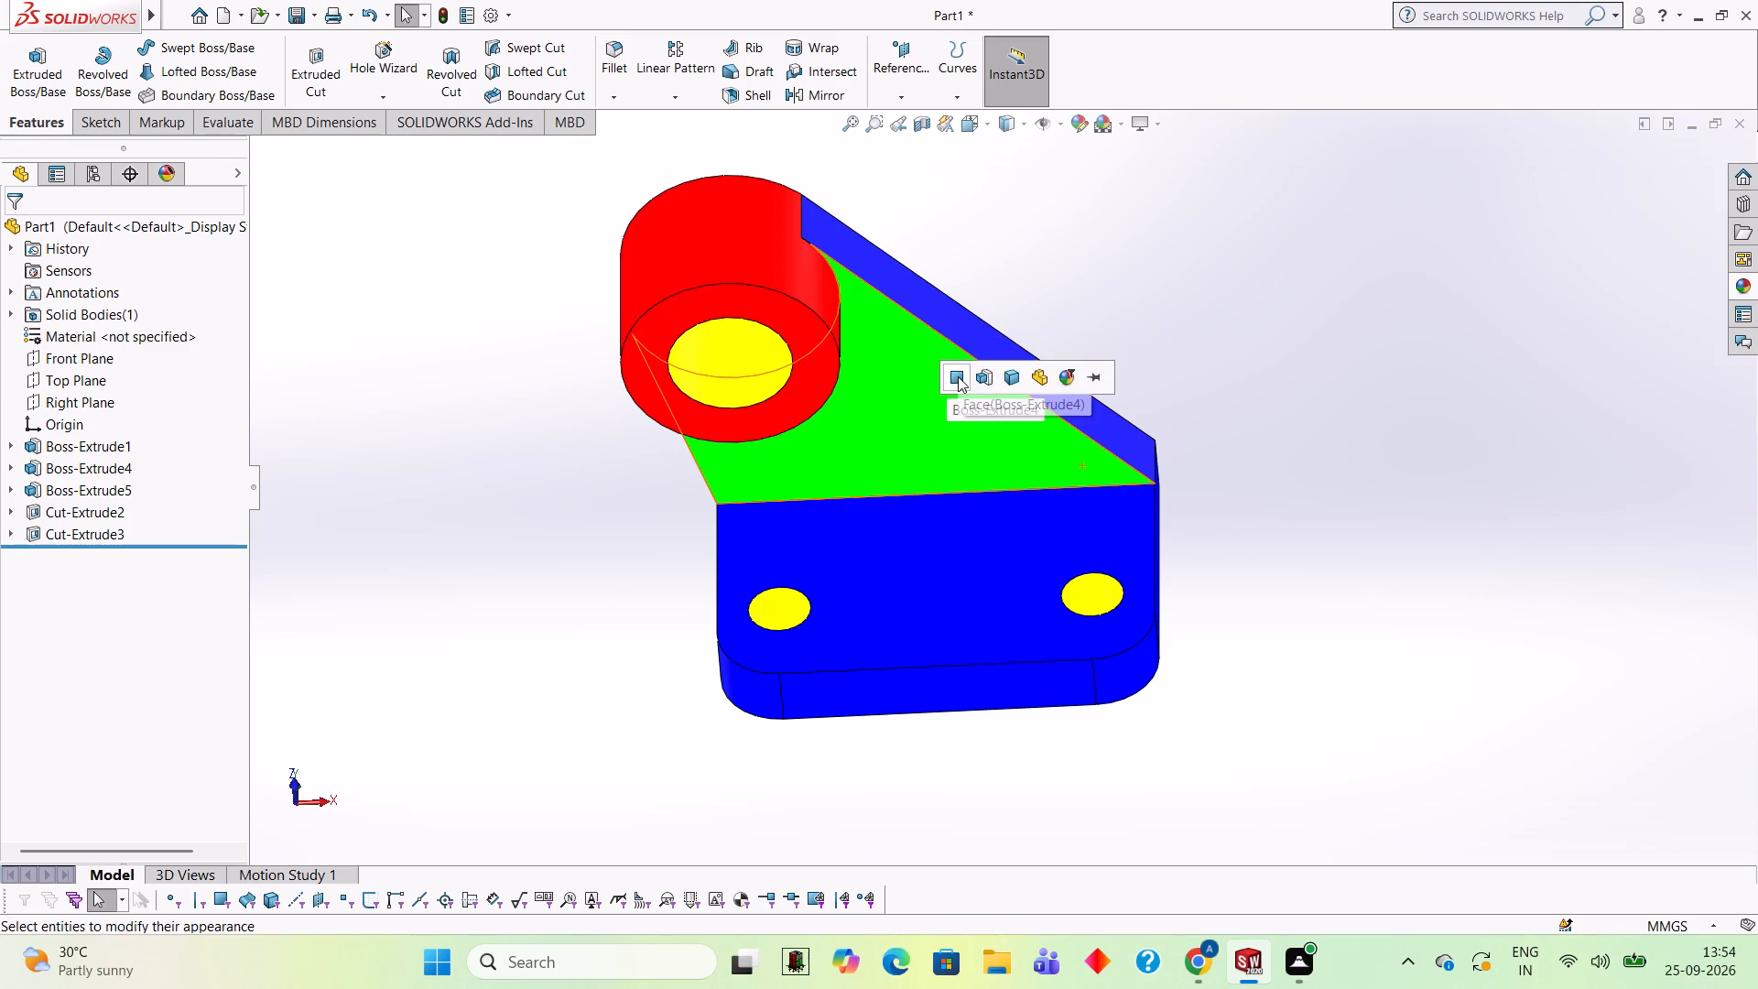
left_click(980, 379)
Apply the green LED appearance to the still-blue flat face on the opposite side of the tapered arm, around the bore.
scroll(1106, 307, "down", 1)
middle_click_drag(1106, 307, 1188, 496)
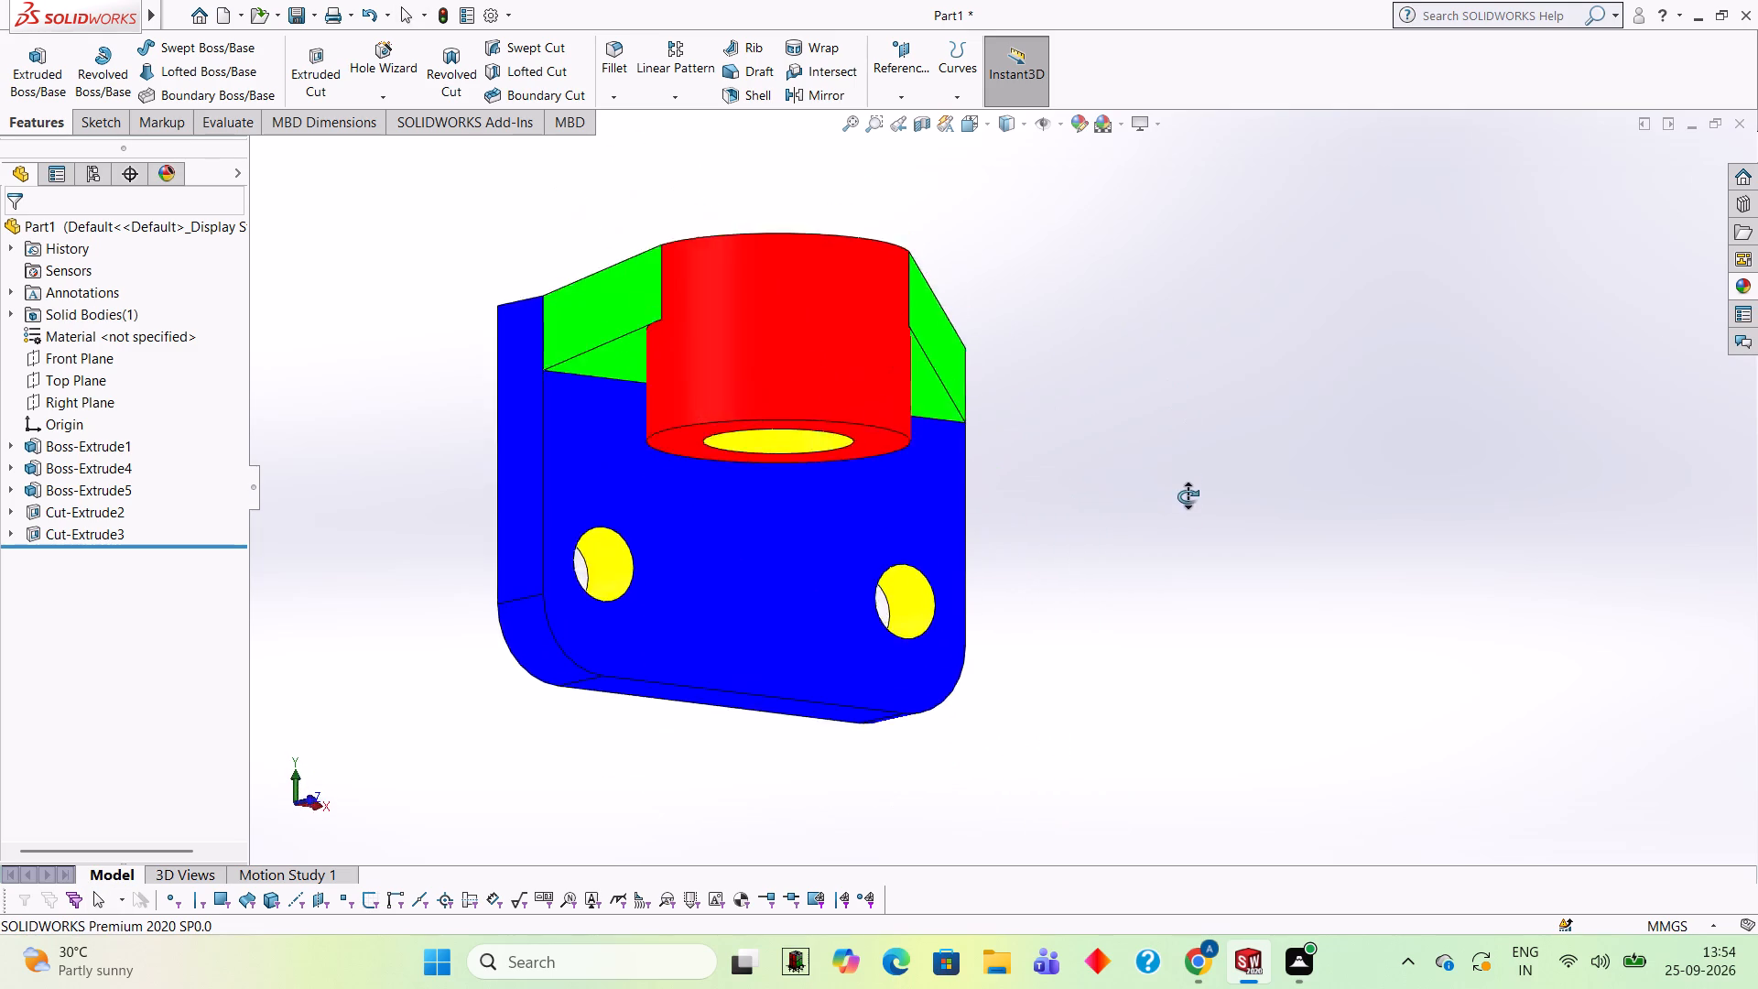
middle_click_drag(1188, 496, 1172, 647)
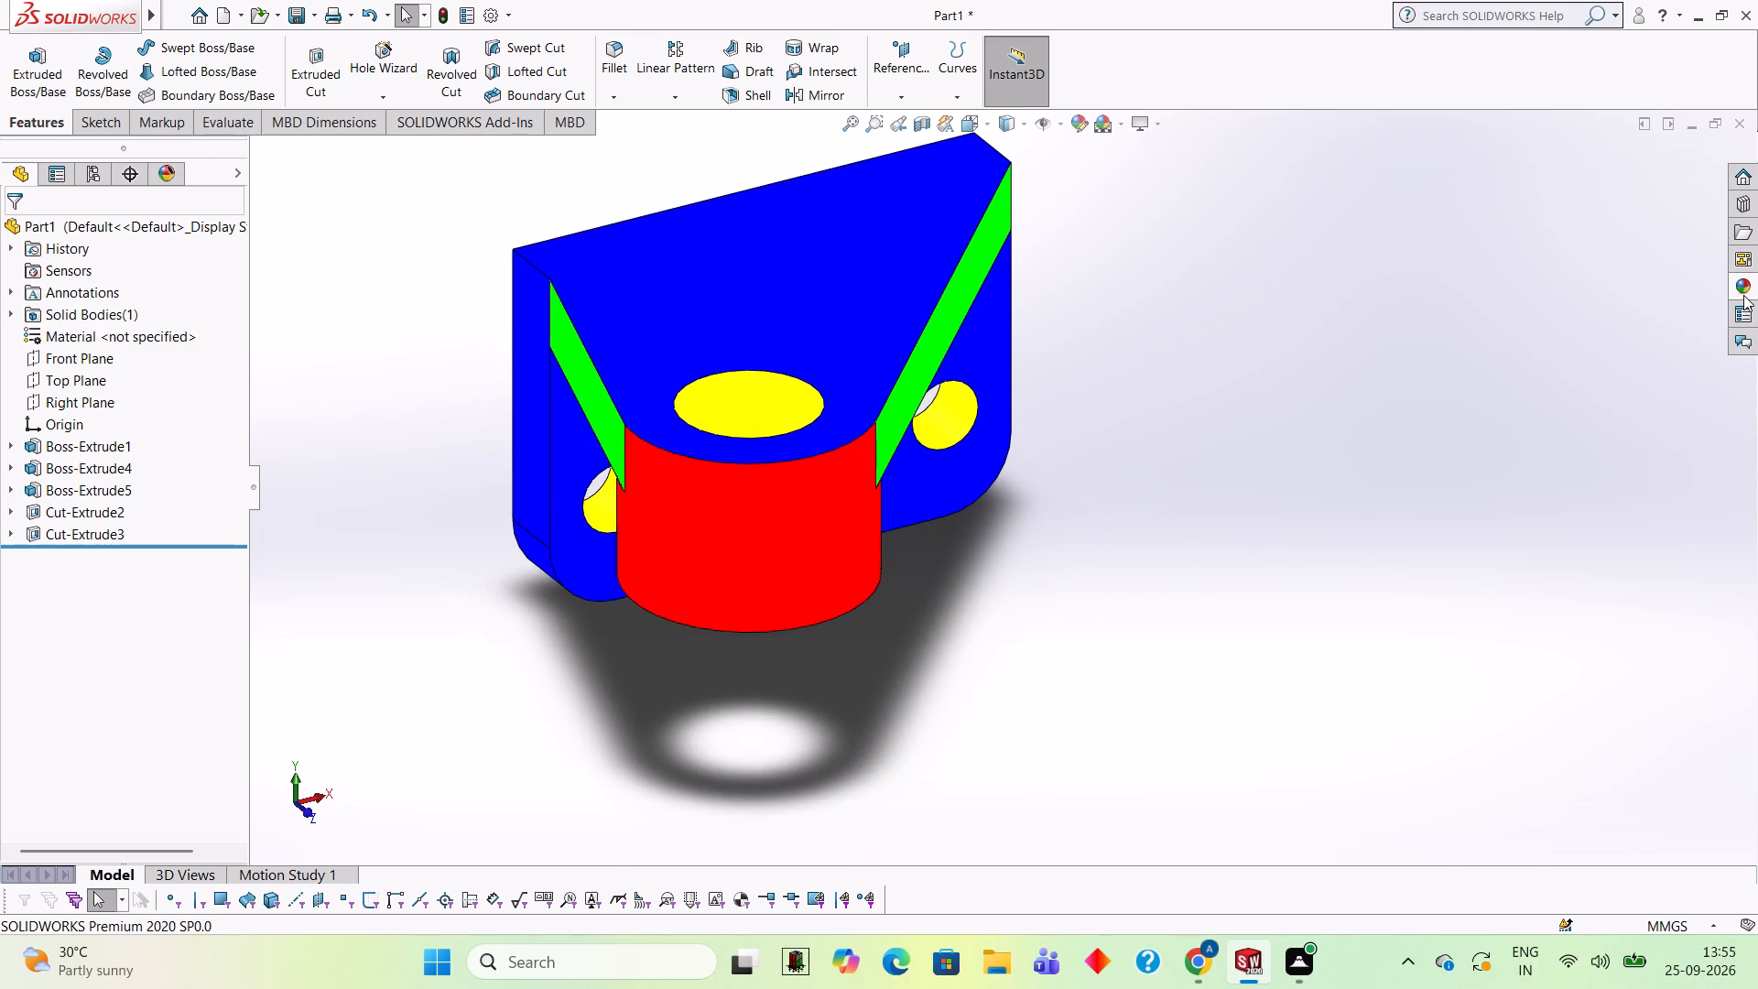
left_click(1743, 295)
left_click_drag(1559, 694, 771, 240)
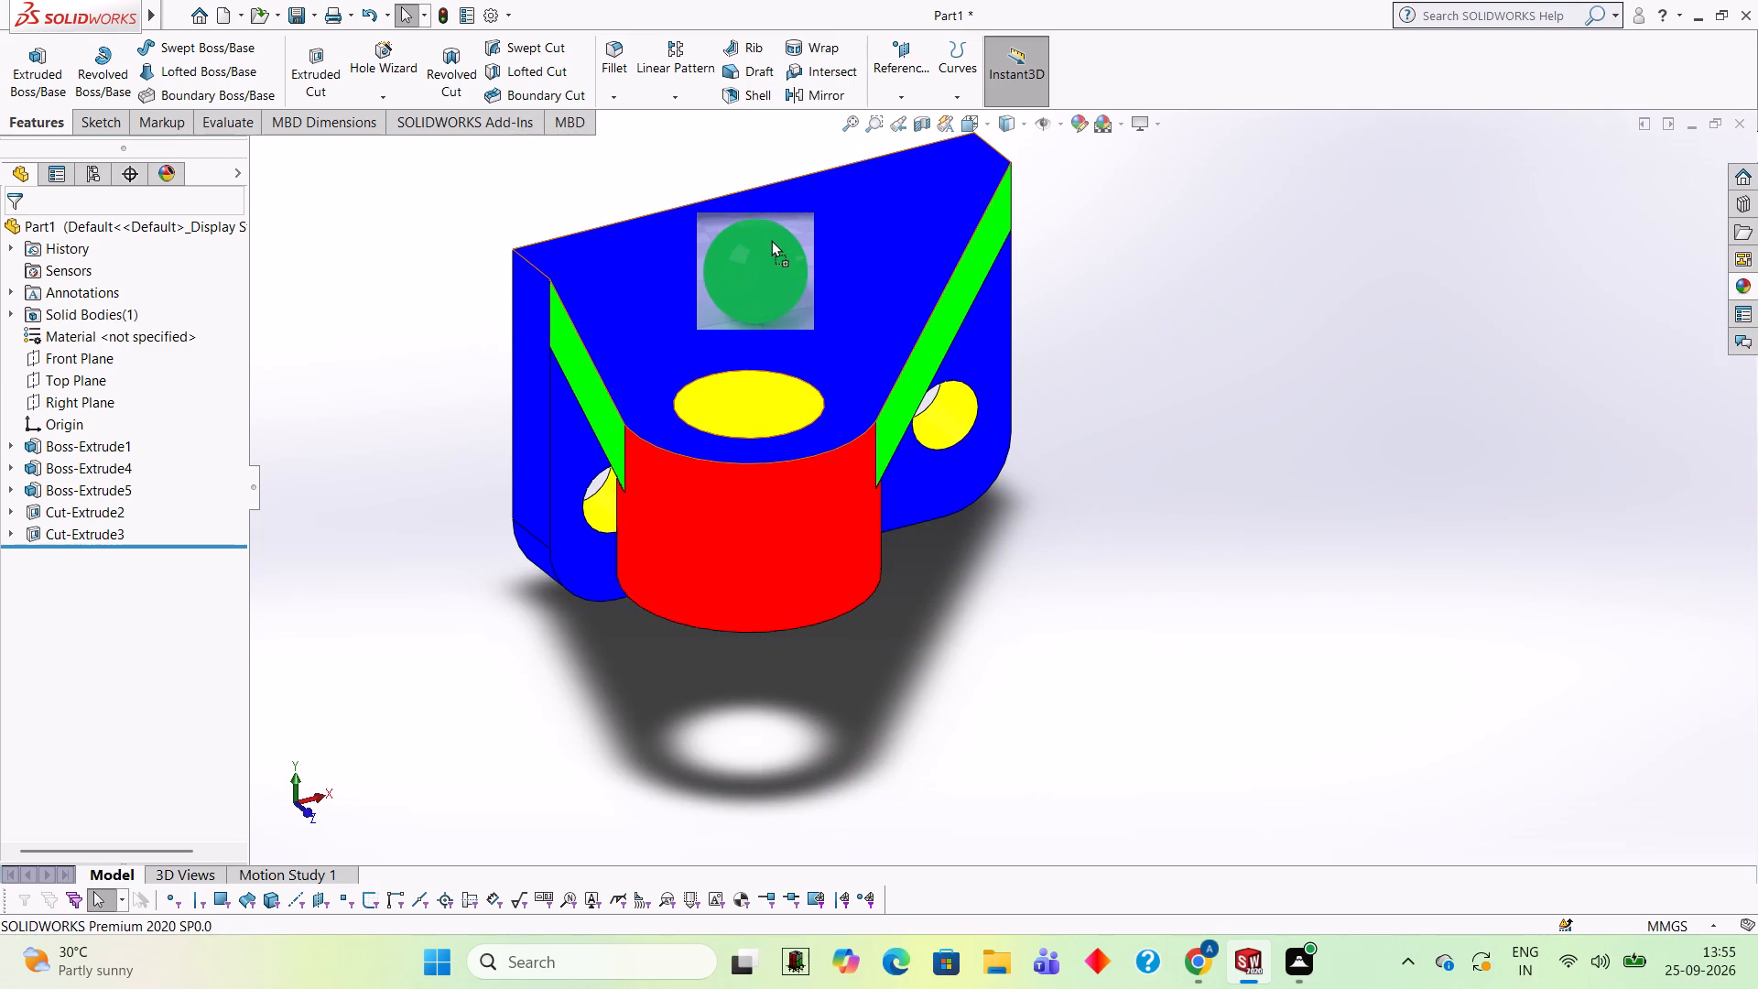
left_click_drag(771, 240, 795, 242)
left_click(785, 242)
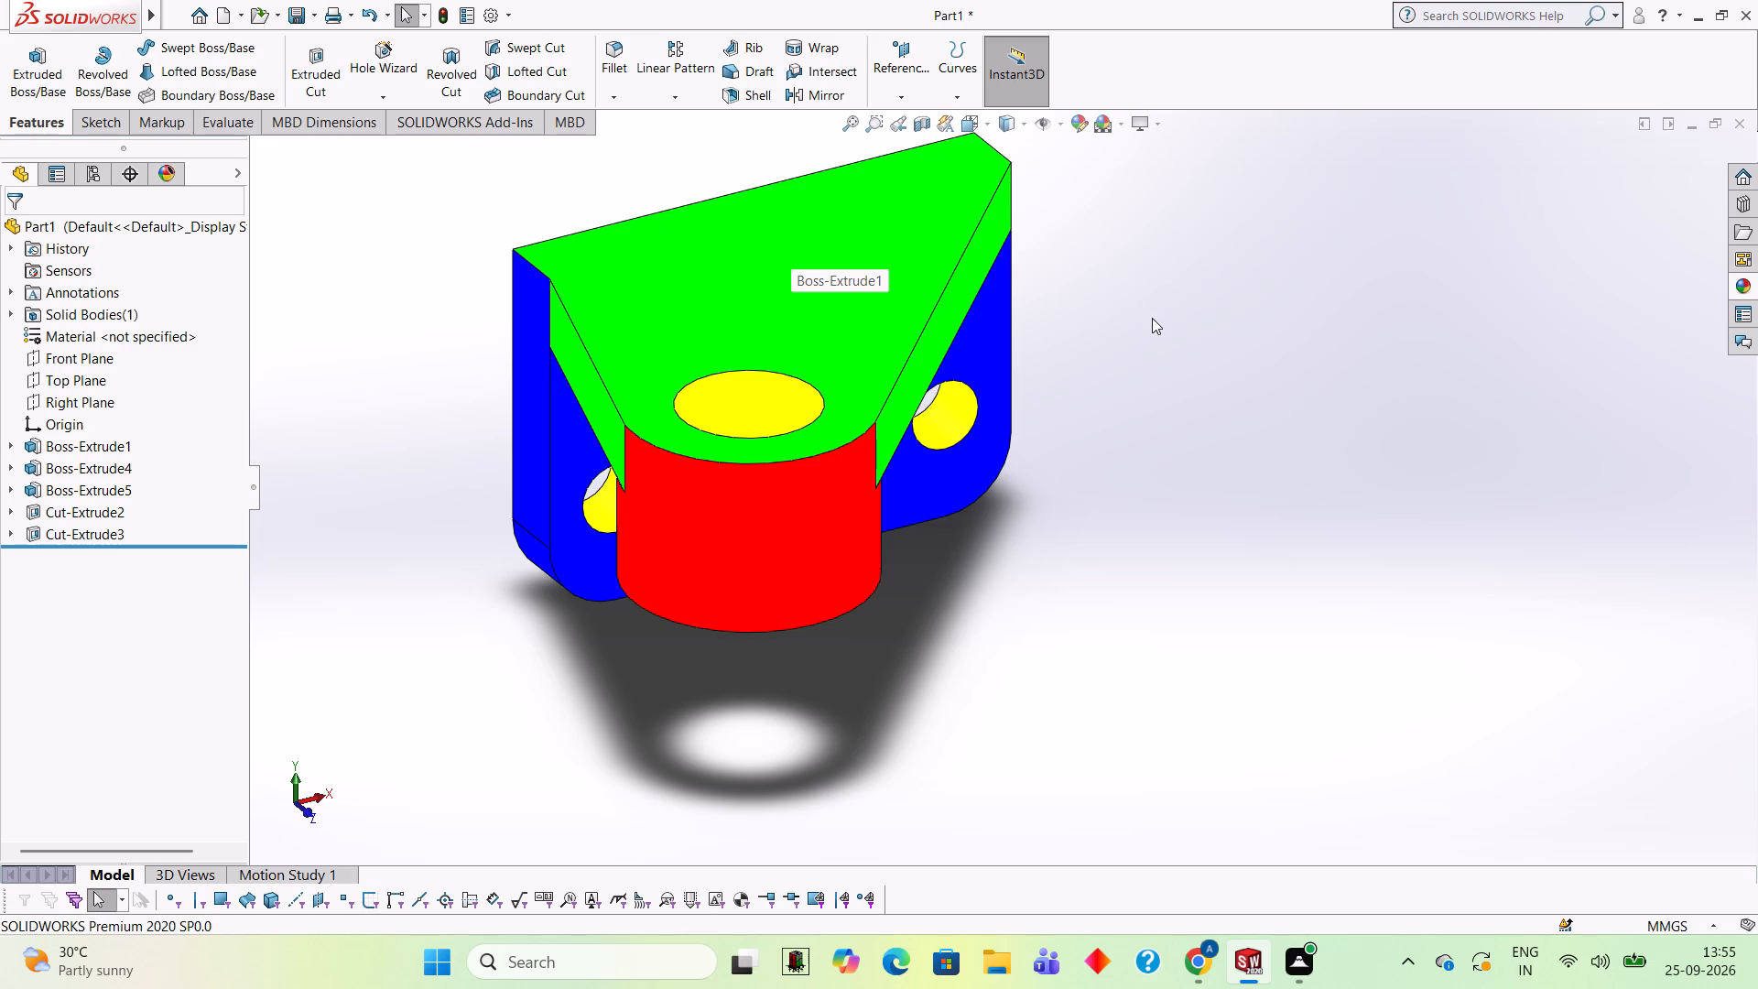
Examine the fully coloured bracket from the front, underside and top, checking the plate, tapered arm, boss, bore and plate holes.
middle_click_drag(1123, 592, 1044, 298)
scroll(1041, 320, "up", 2)
scroll(1200, 518, "down", 1)
middle_click_drag(1202, 519, 1182, 353)
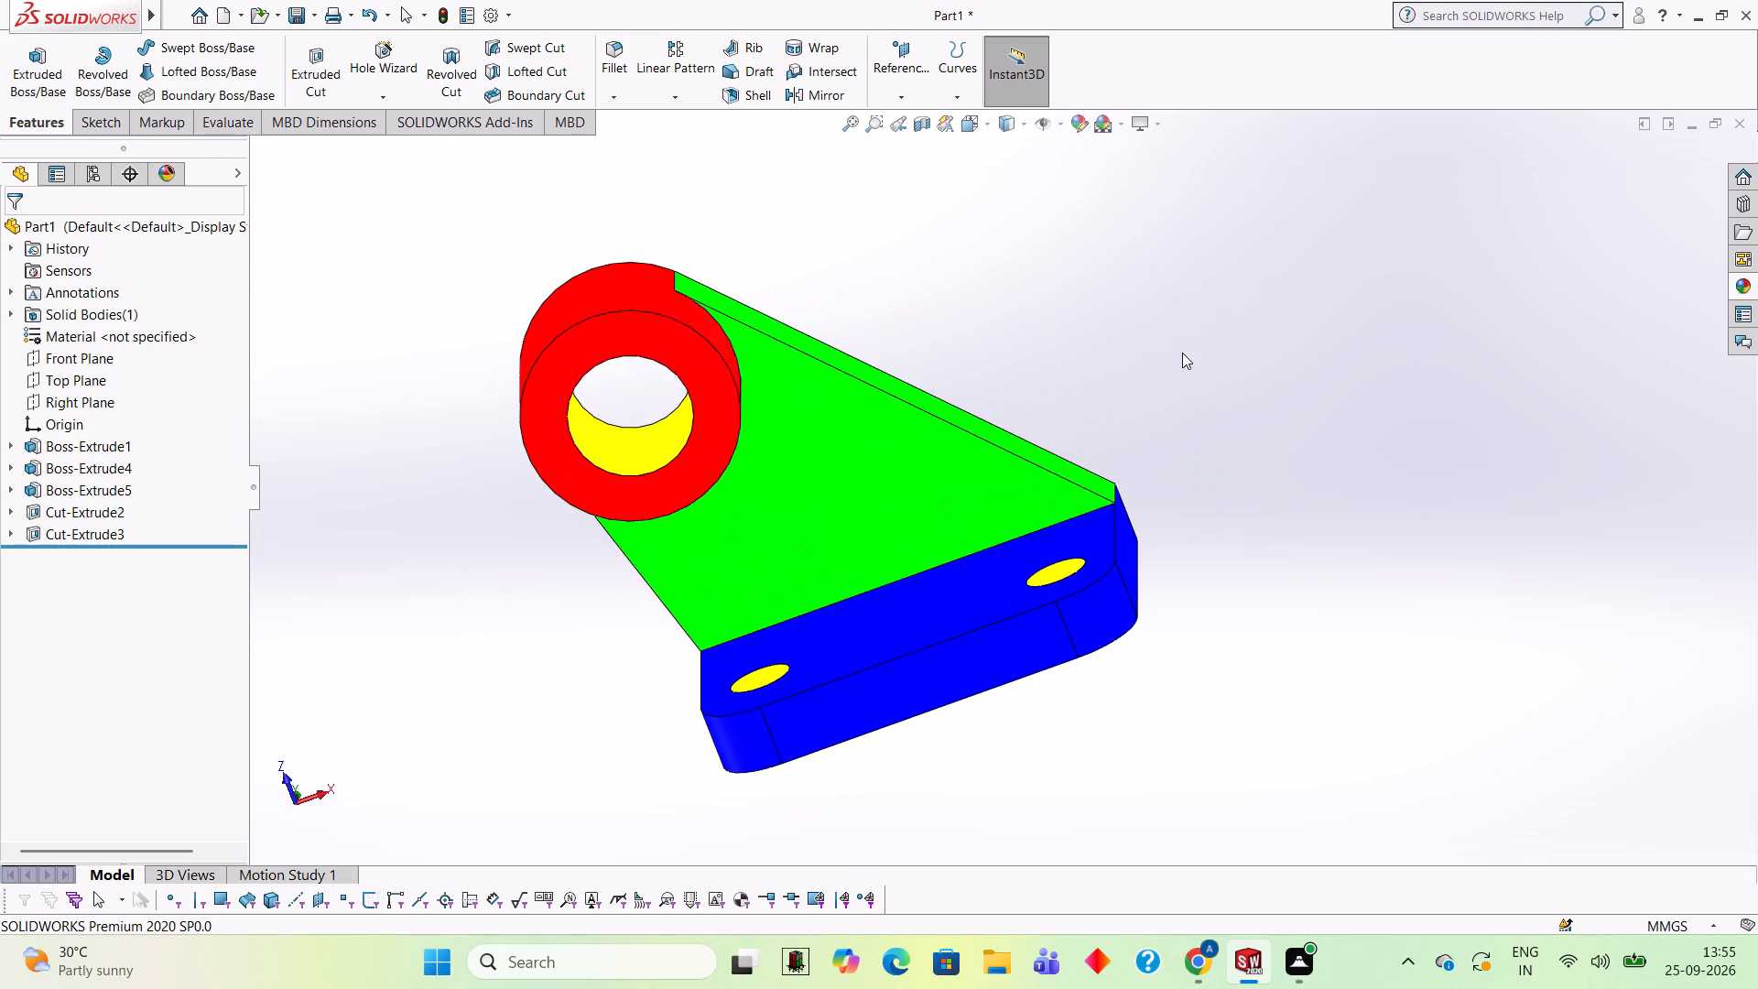
middle_click_drag(1182, 353, 1230, 428)
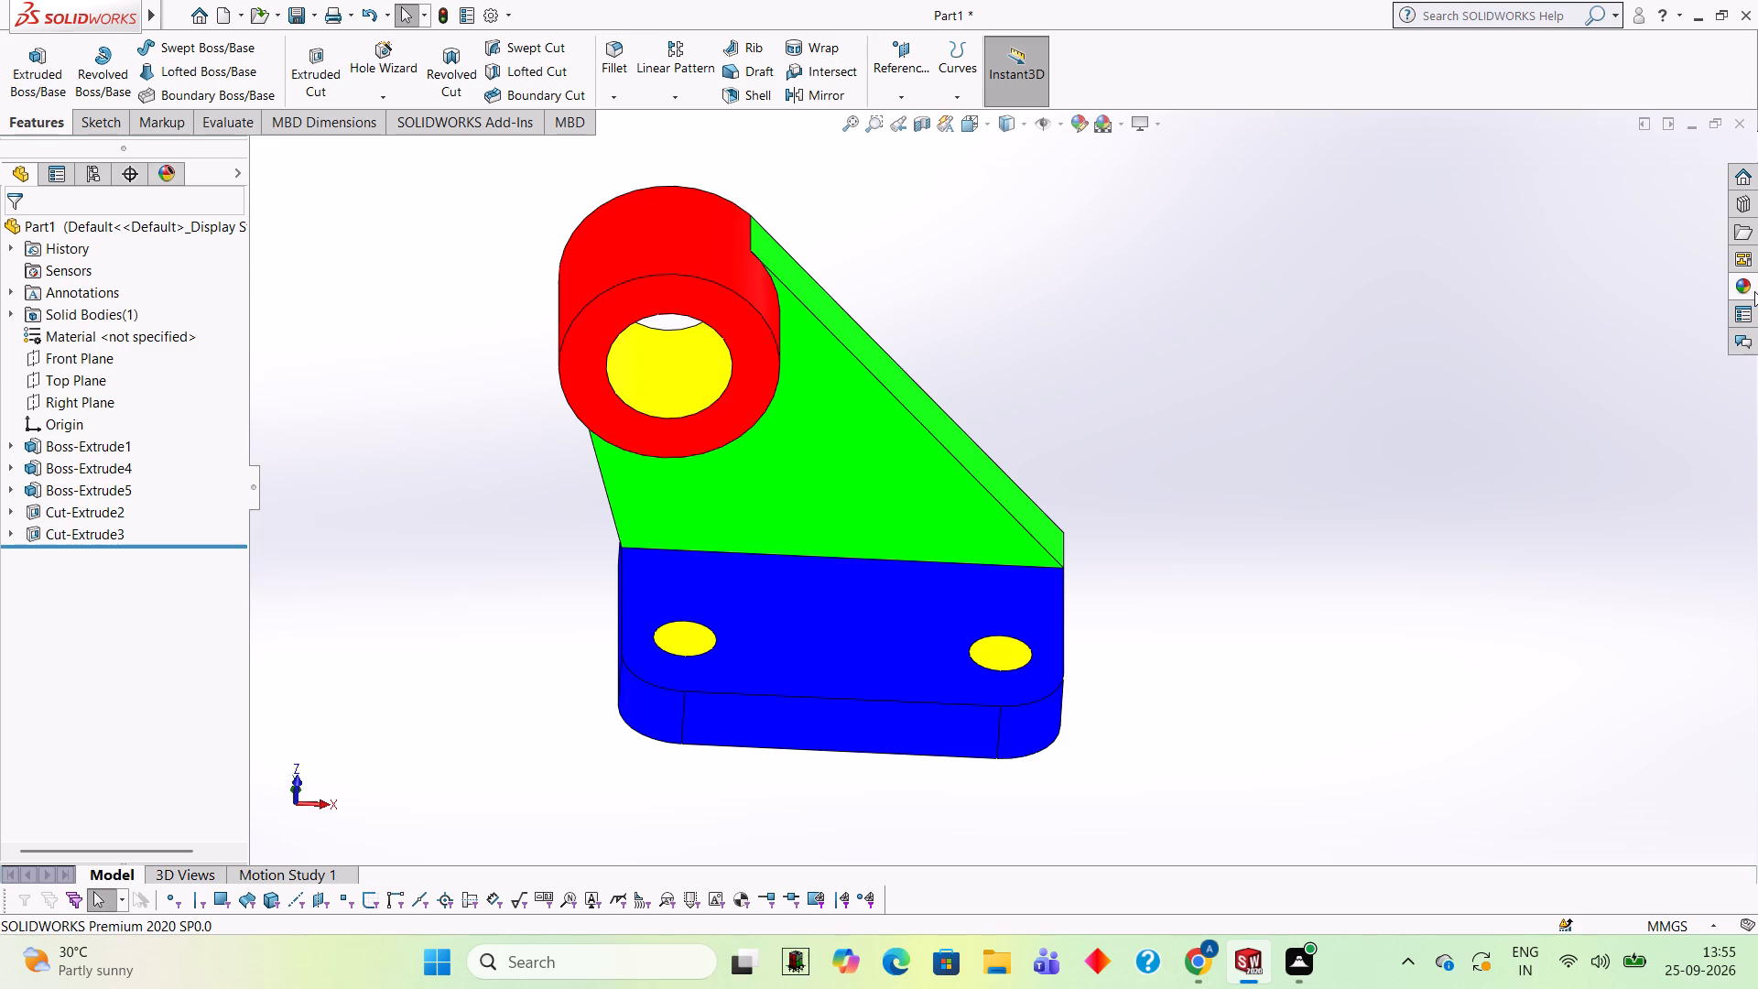
scroll(1277, 459, "up", 1)
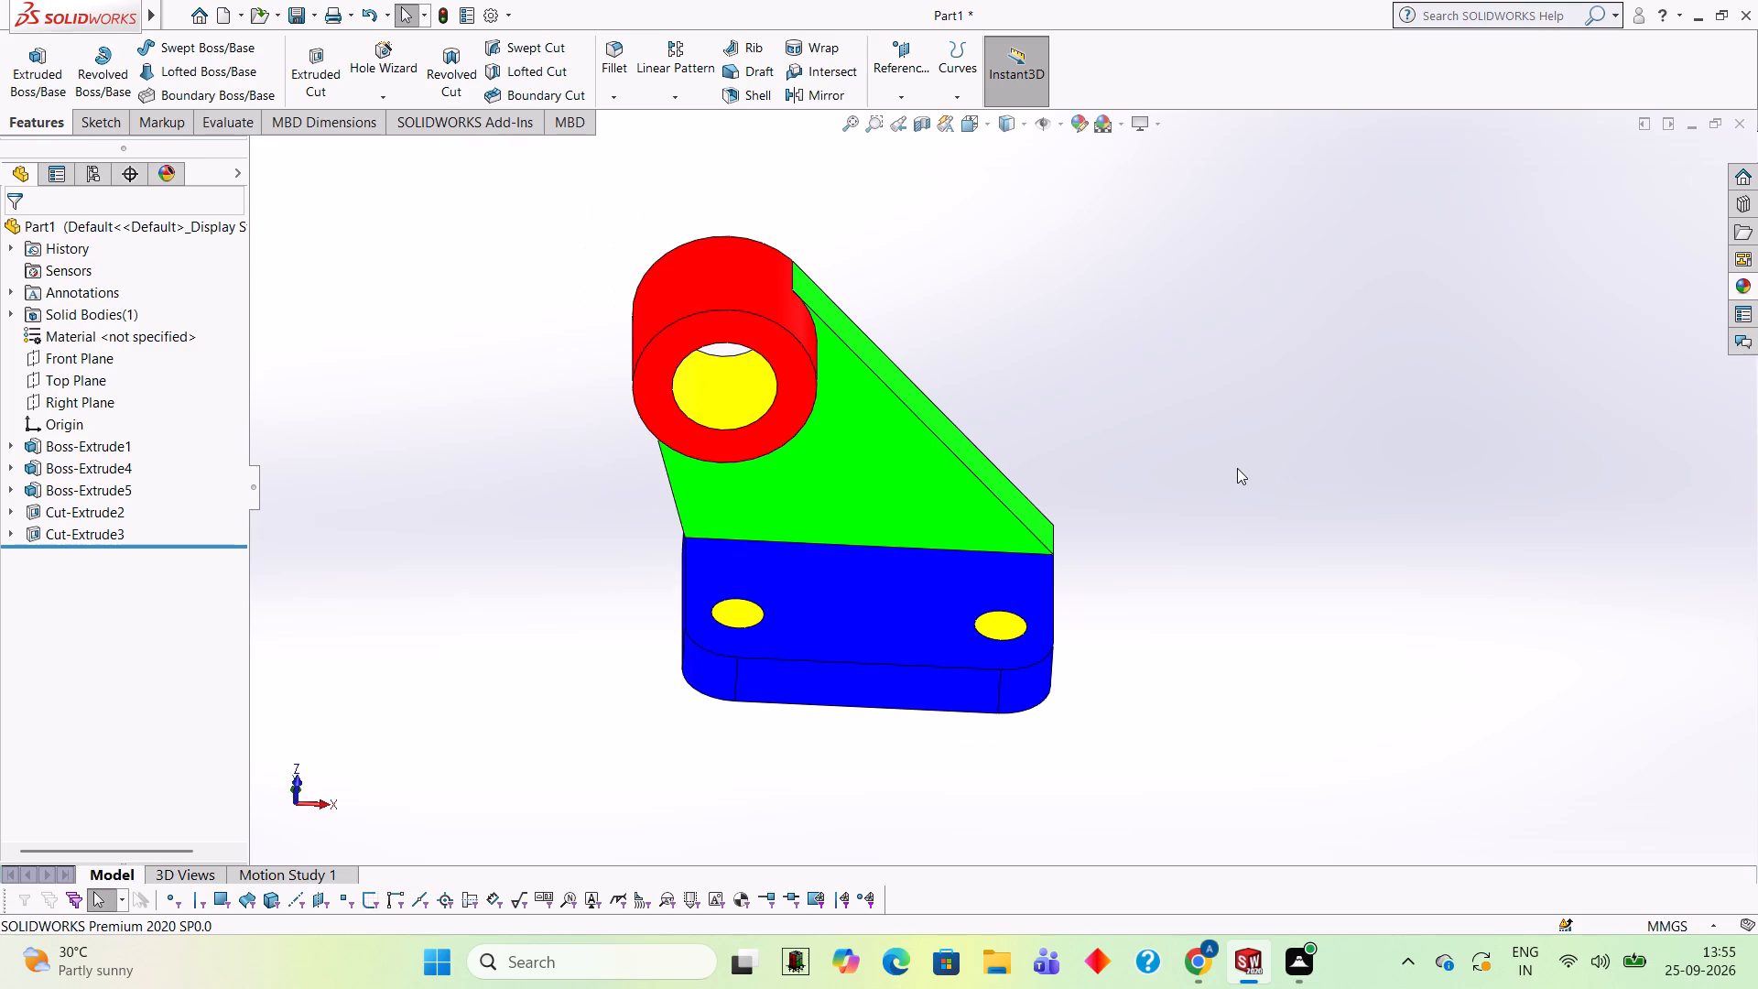
middle_click_drag(1144, 573, 1099, 545)
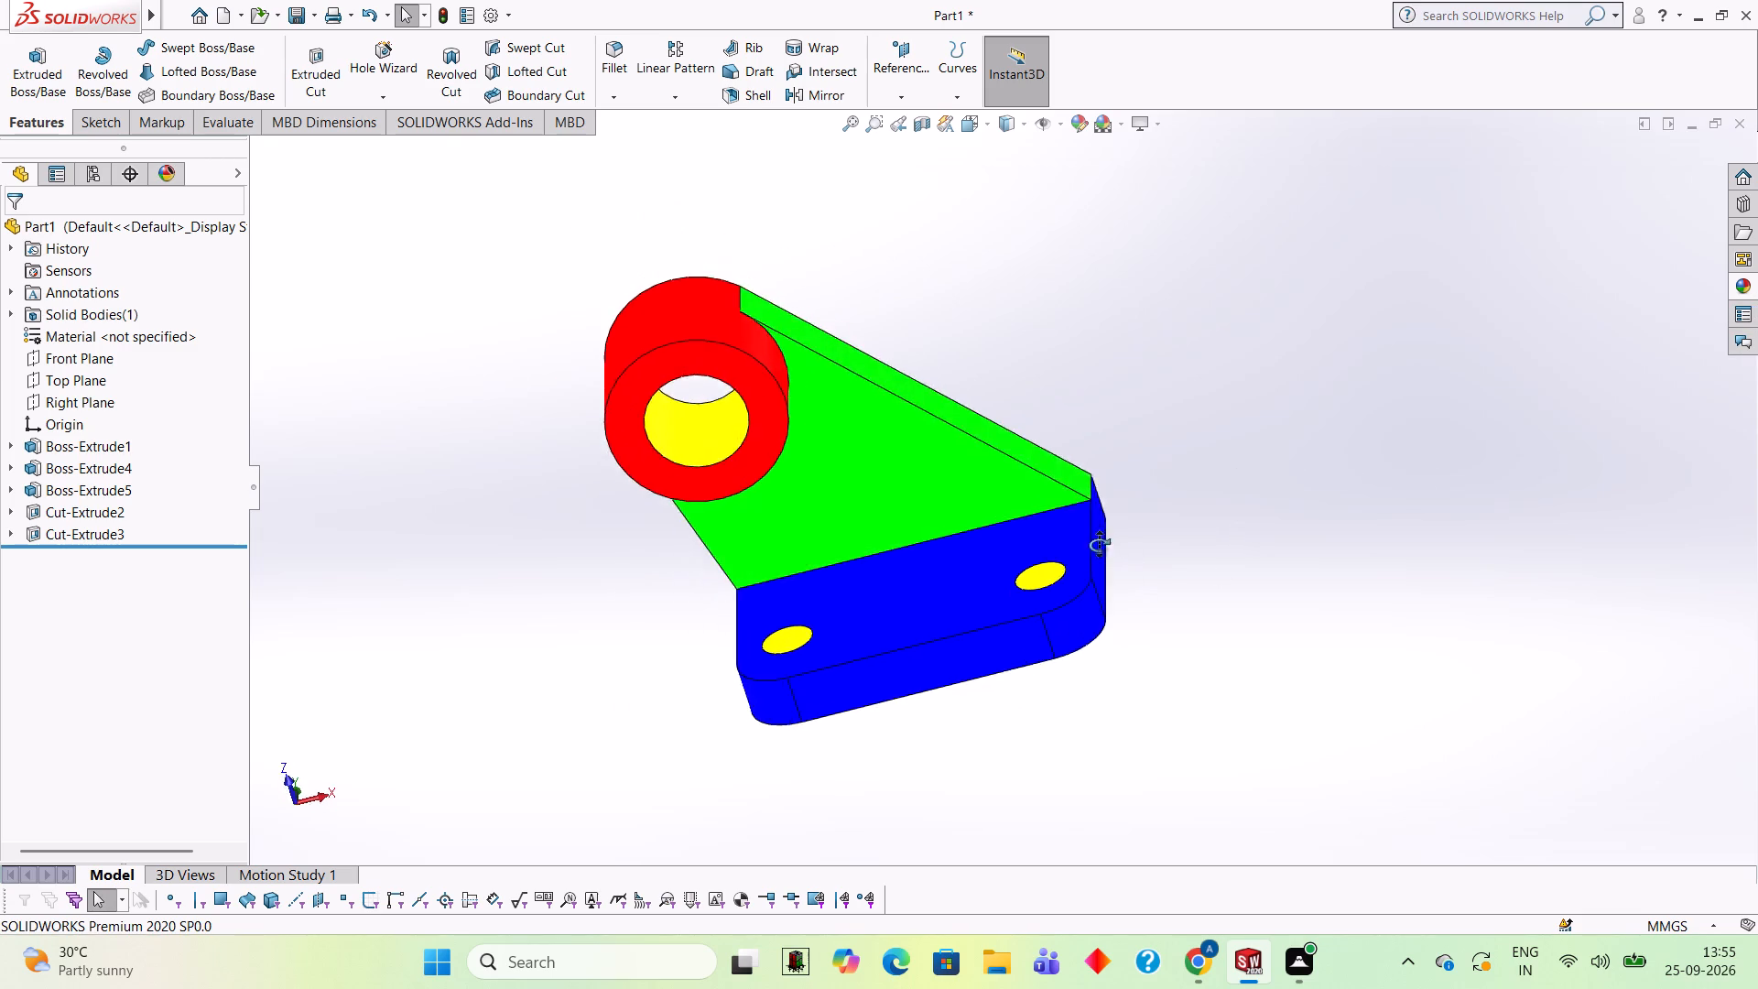
middle_click_drag(1099, 545, 1136, 627)
middle_click_drag(1108, 368, 1150, 569)
middle_click_drag(1100, 435, 1134, 612)
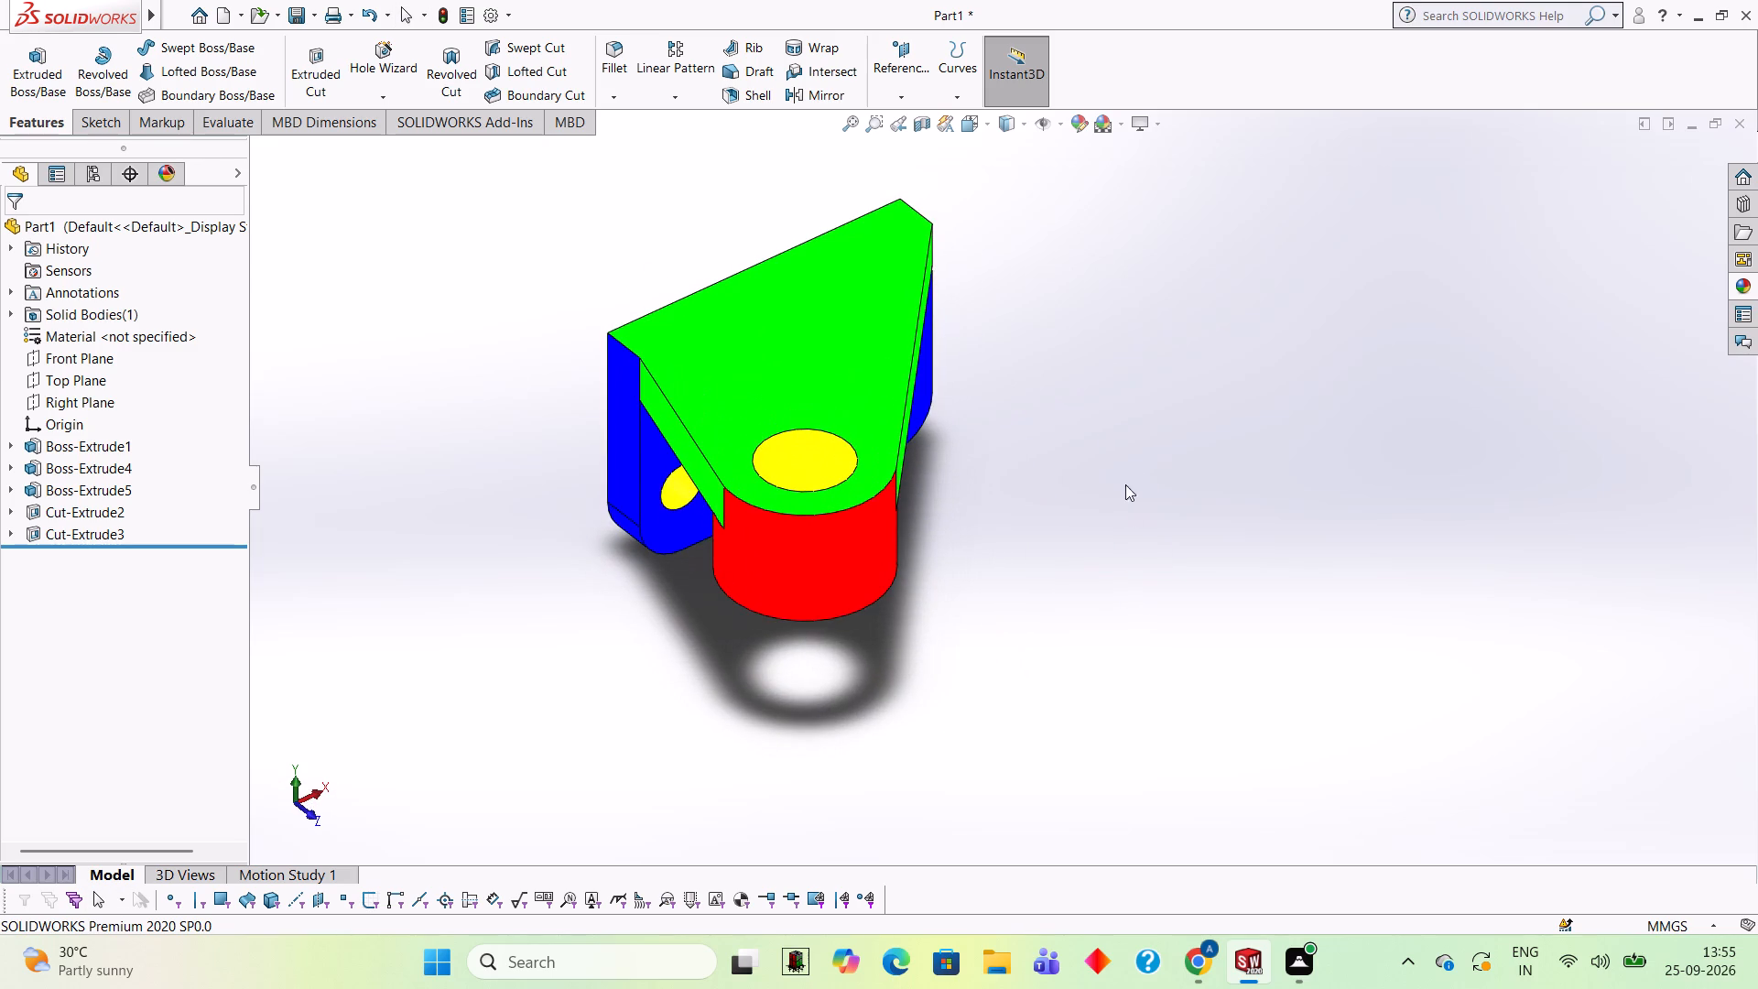
middle_click_drag(1128, 428, 1189, 622)
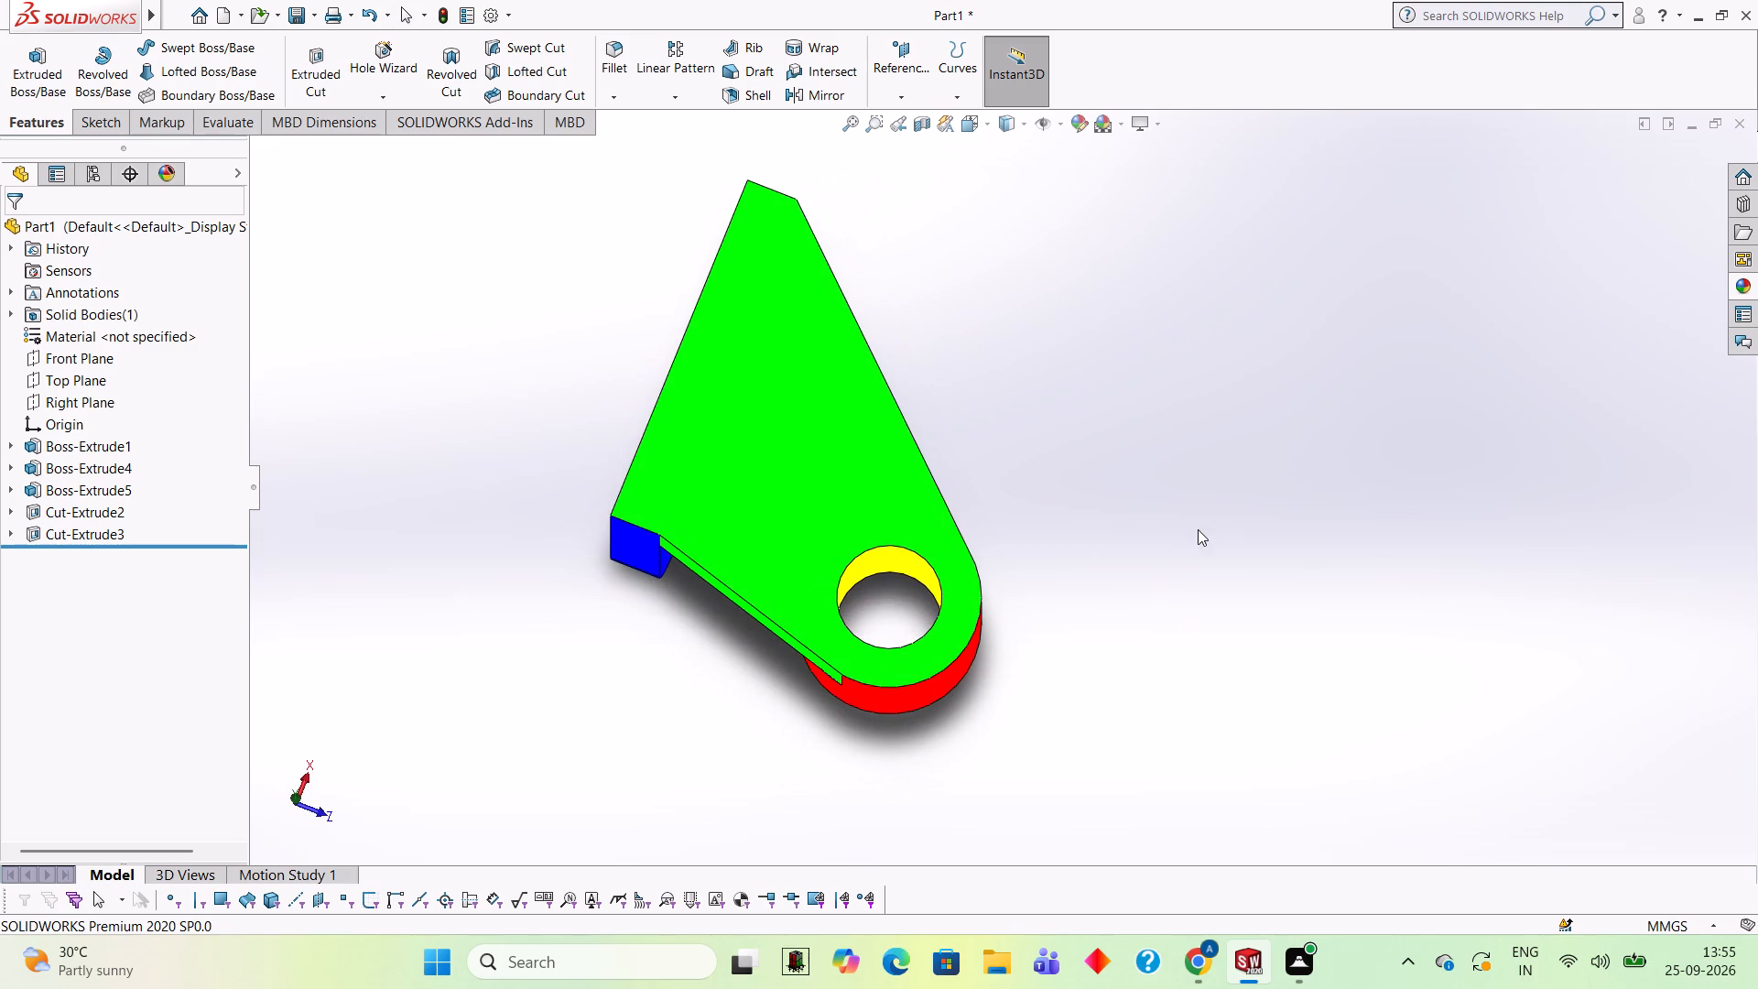
middle_click_drag(1196, 529, 1074, 470)
scroll(1098, 481, "up", 2)
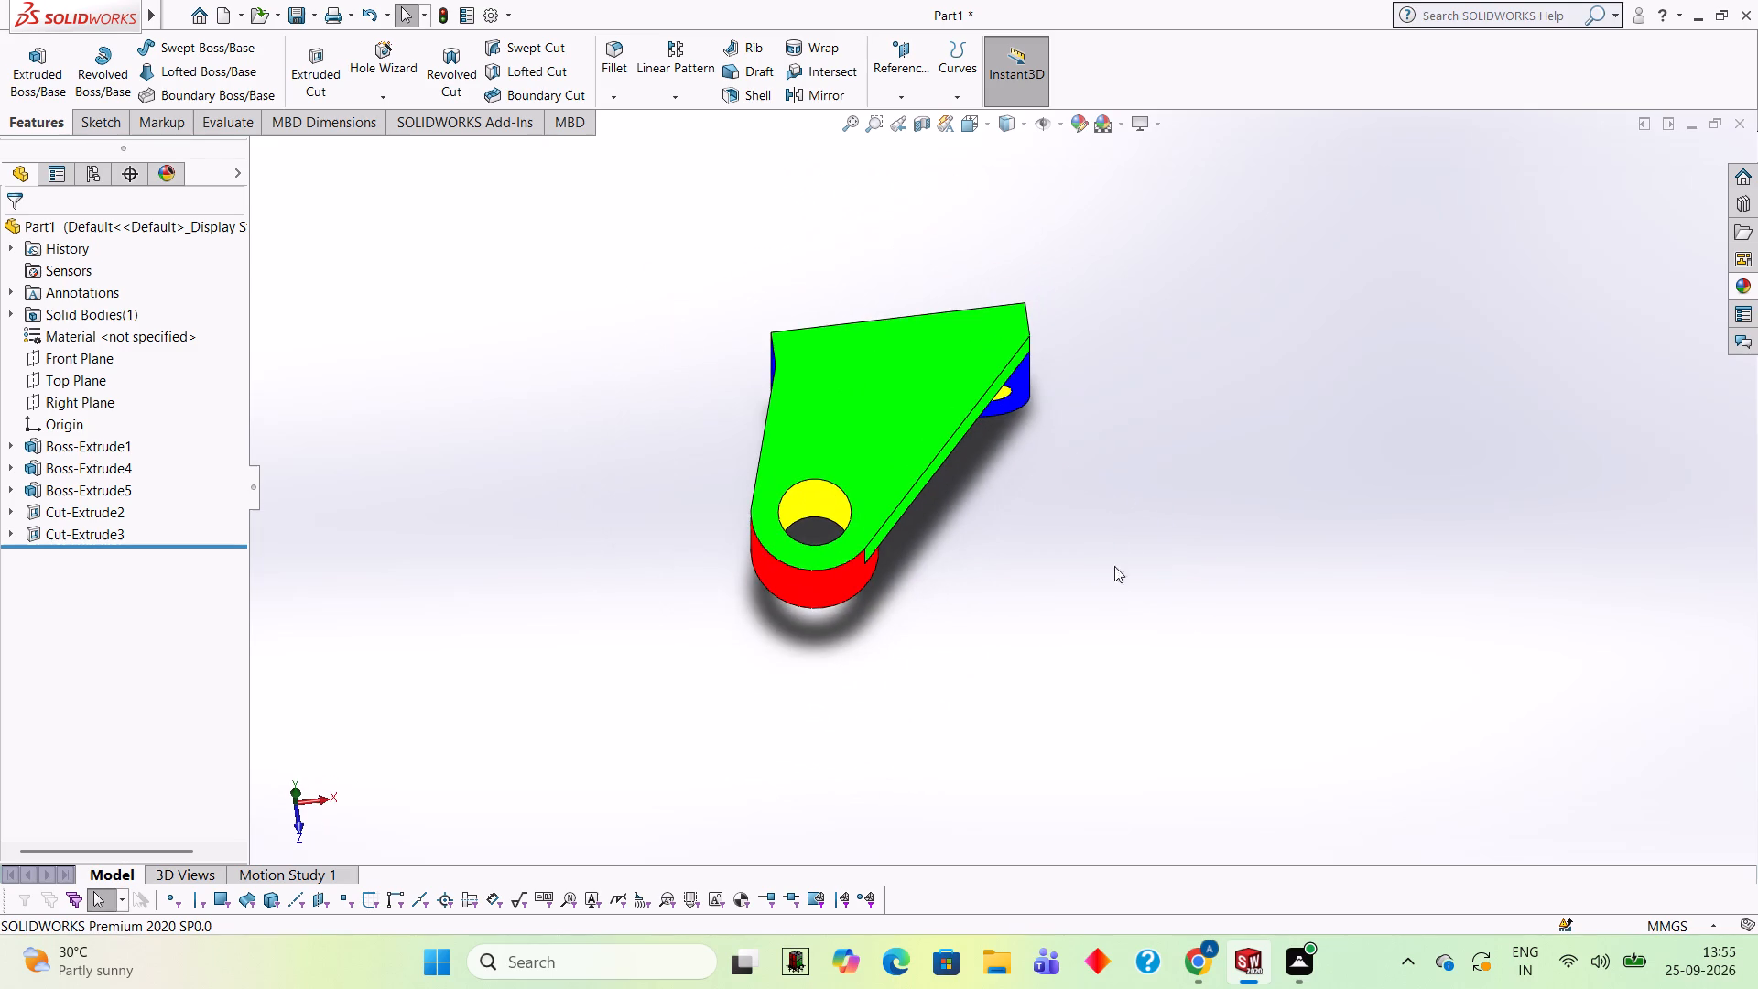
middle_click_drag(1114, 580, 1074, 374)
middle_click_drag(1138, 562, 1132, 391)
middle_click_drag(1133, 591, 1131, 470)
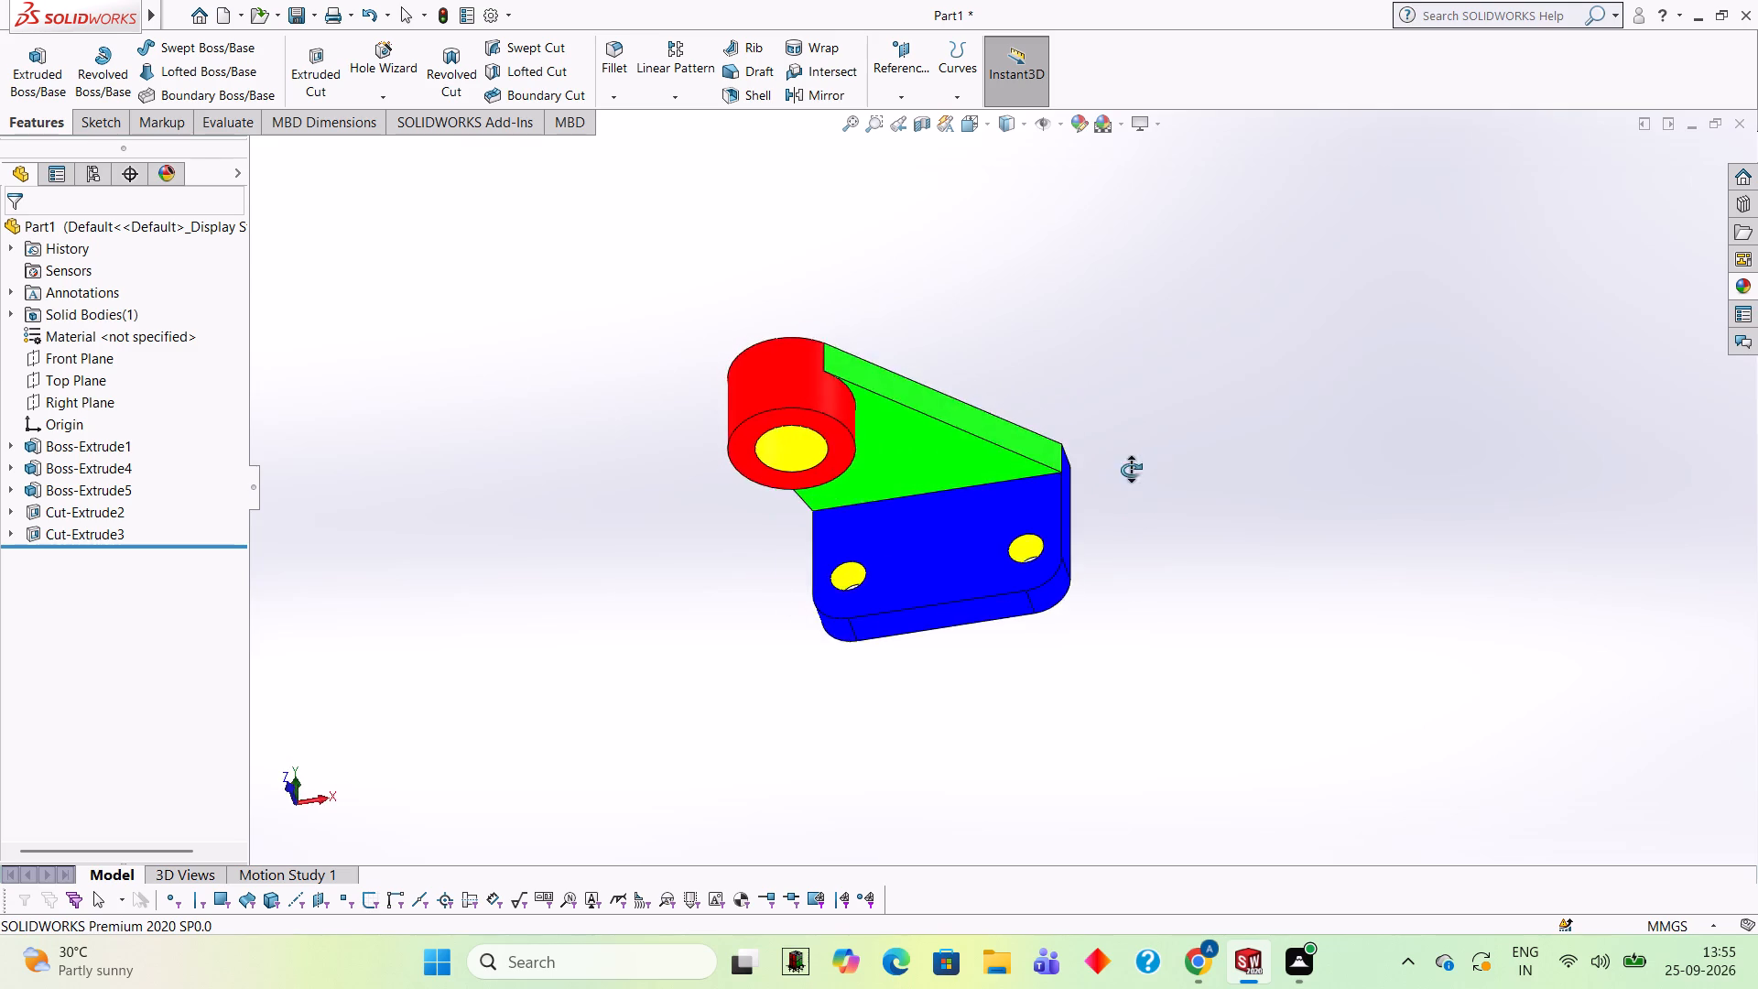
middle_click_drag(1131, 470, 1188, 334)
middle_click_drag(1179, 329, 1170, 391)
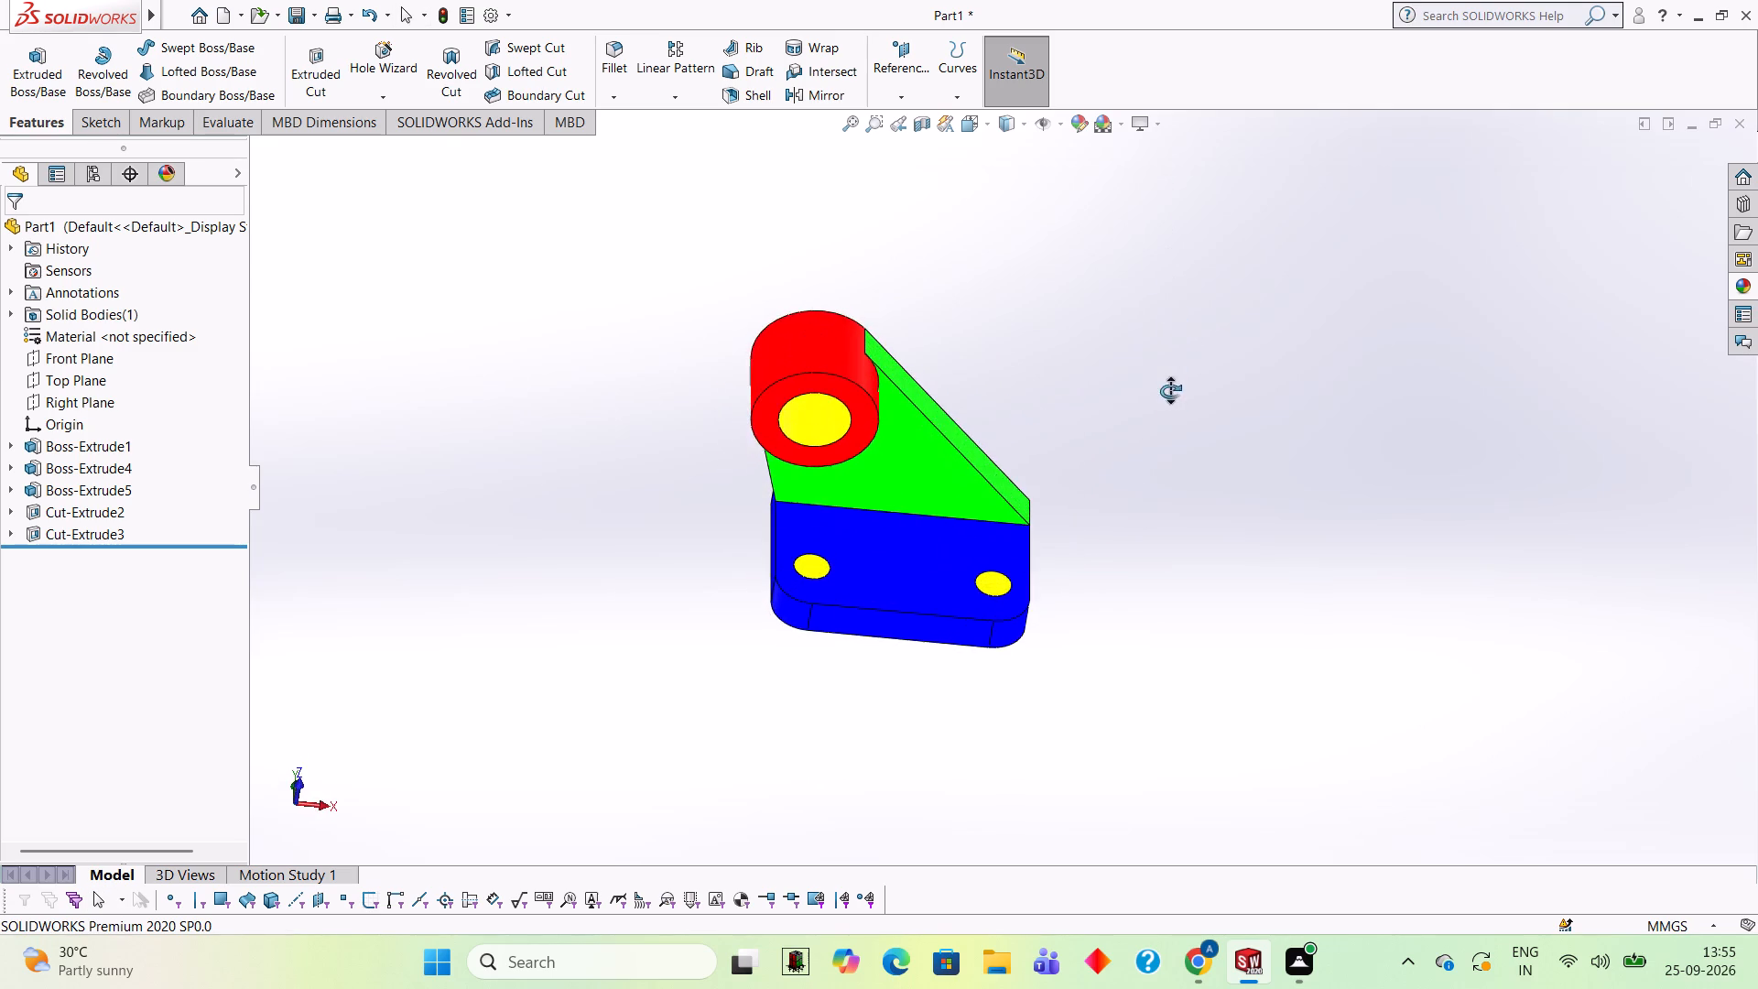
middle_click_drag(1170, 391, 1142, 377)
scroll(1138, 427, "down", 1)
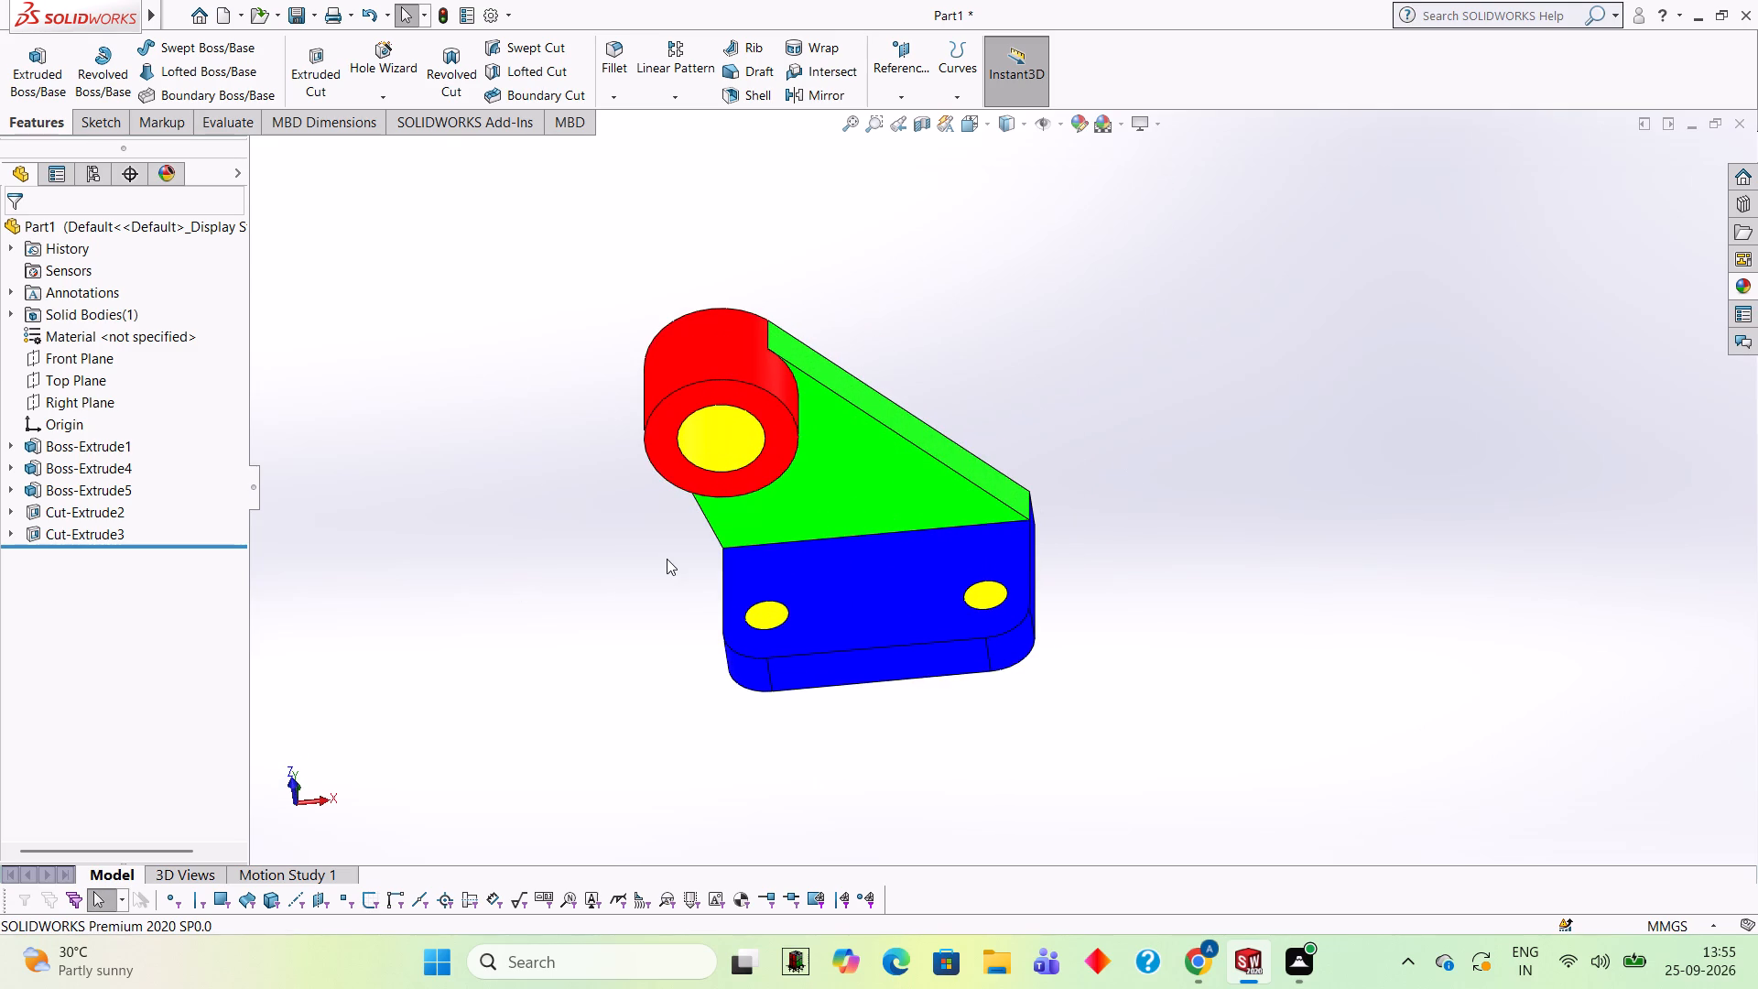
scroll(667, 559, "down", 1)
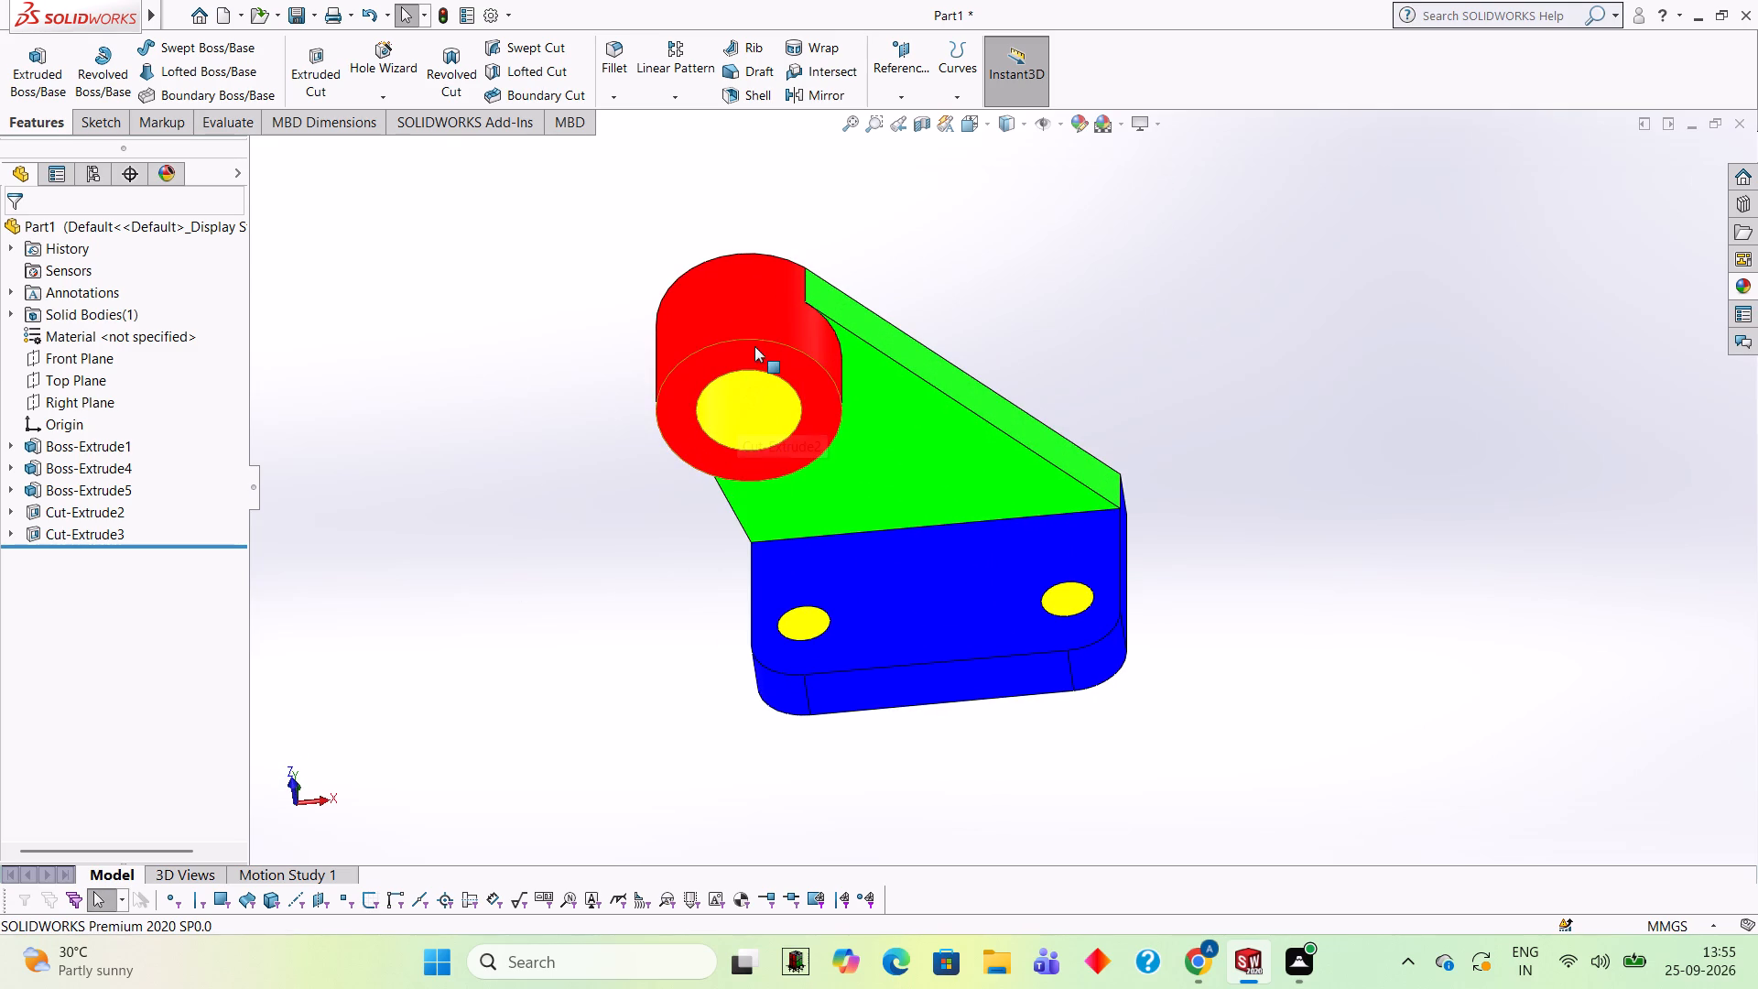
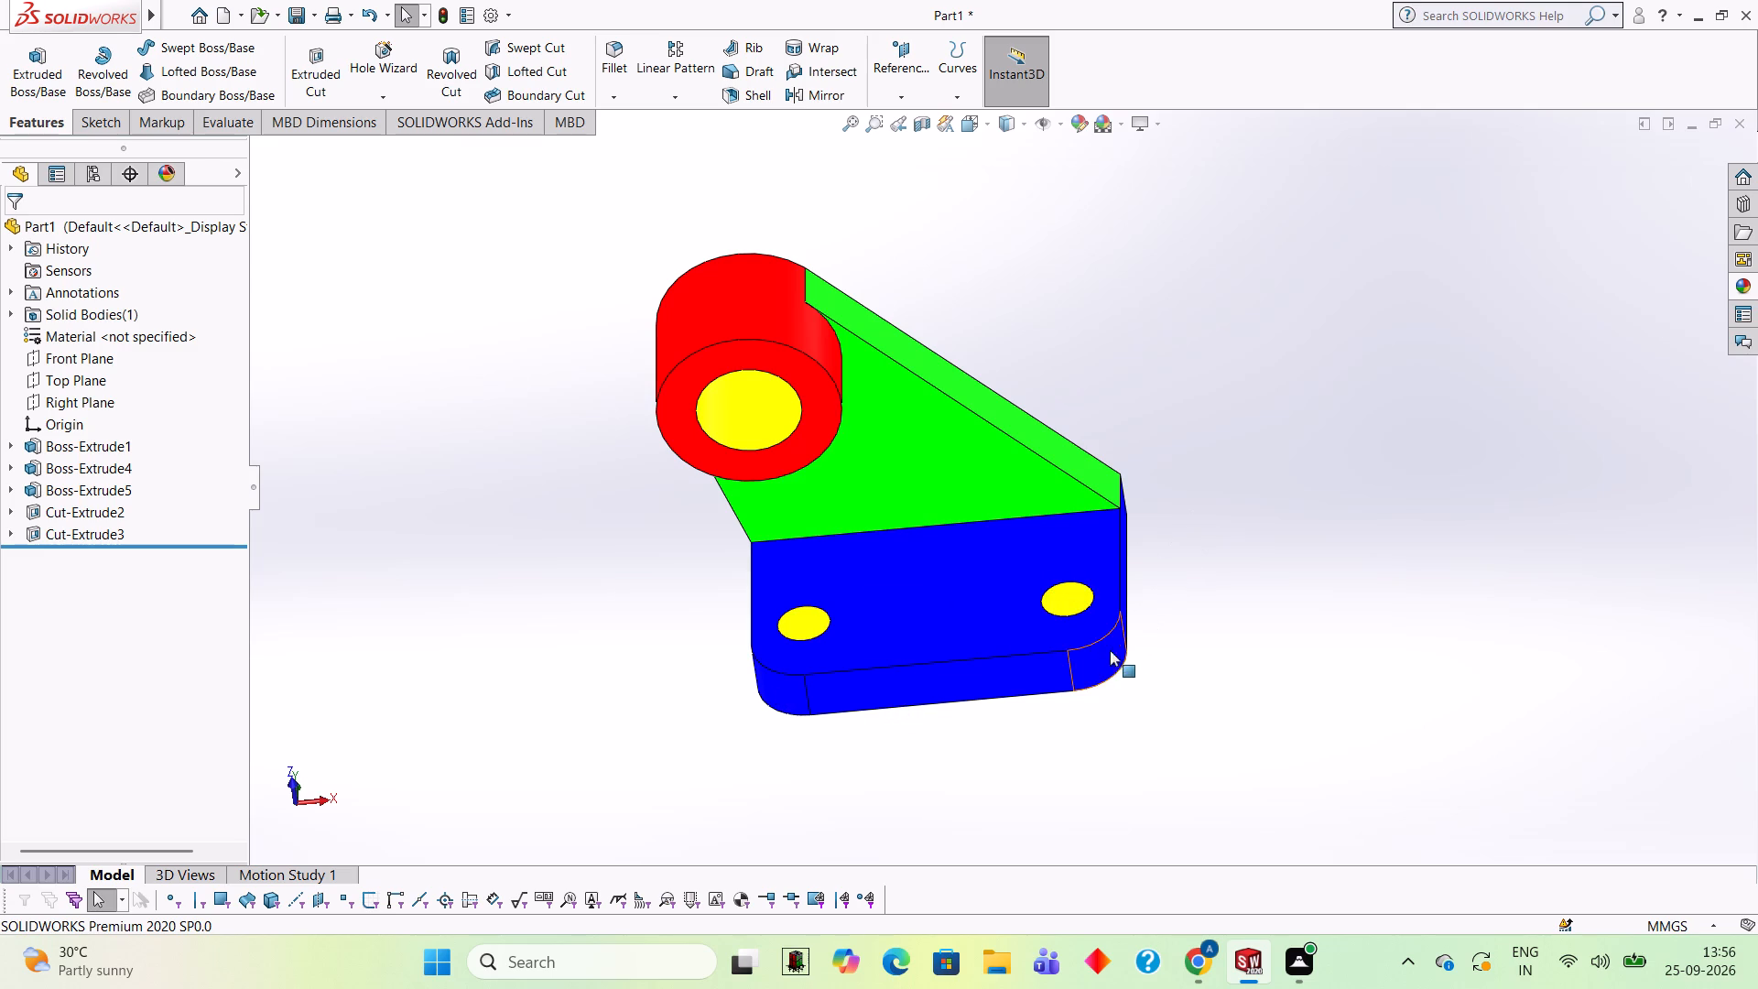
Apply the green LED appearance to only the narrow side face of the blue plate at its +X end.
middle_click_drag(1275, 433, 1249, 447)
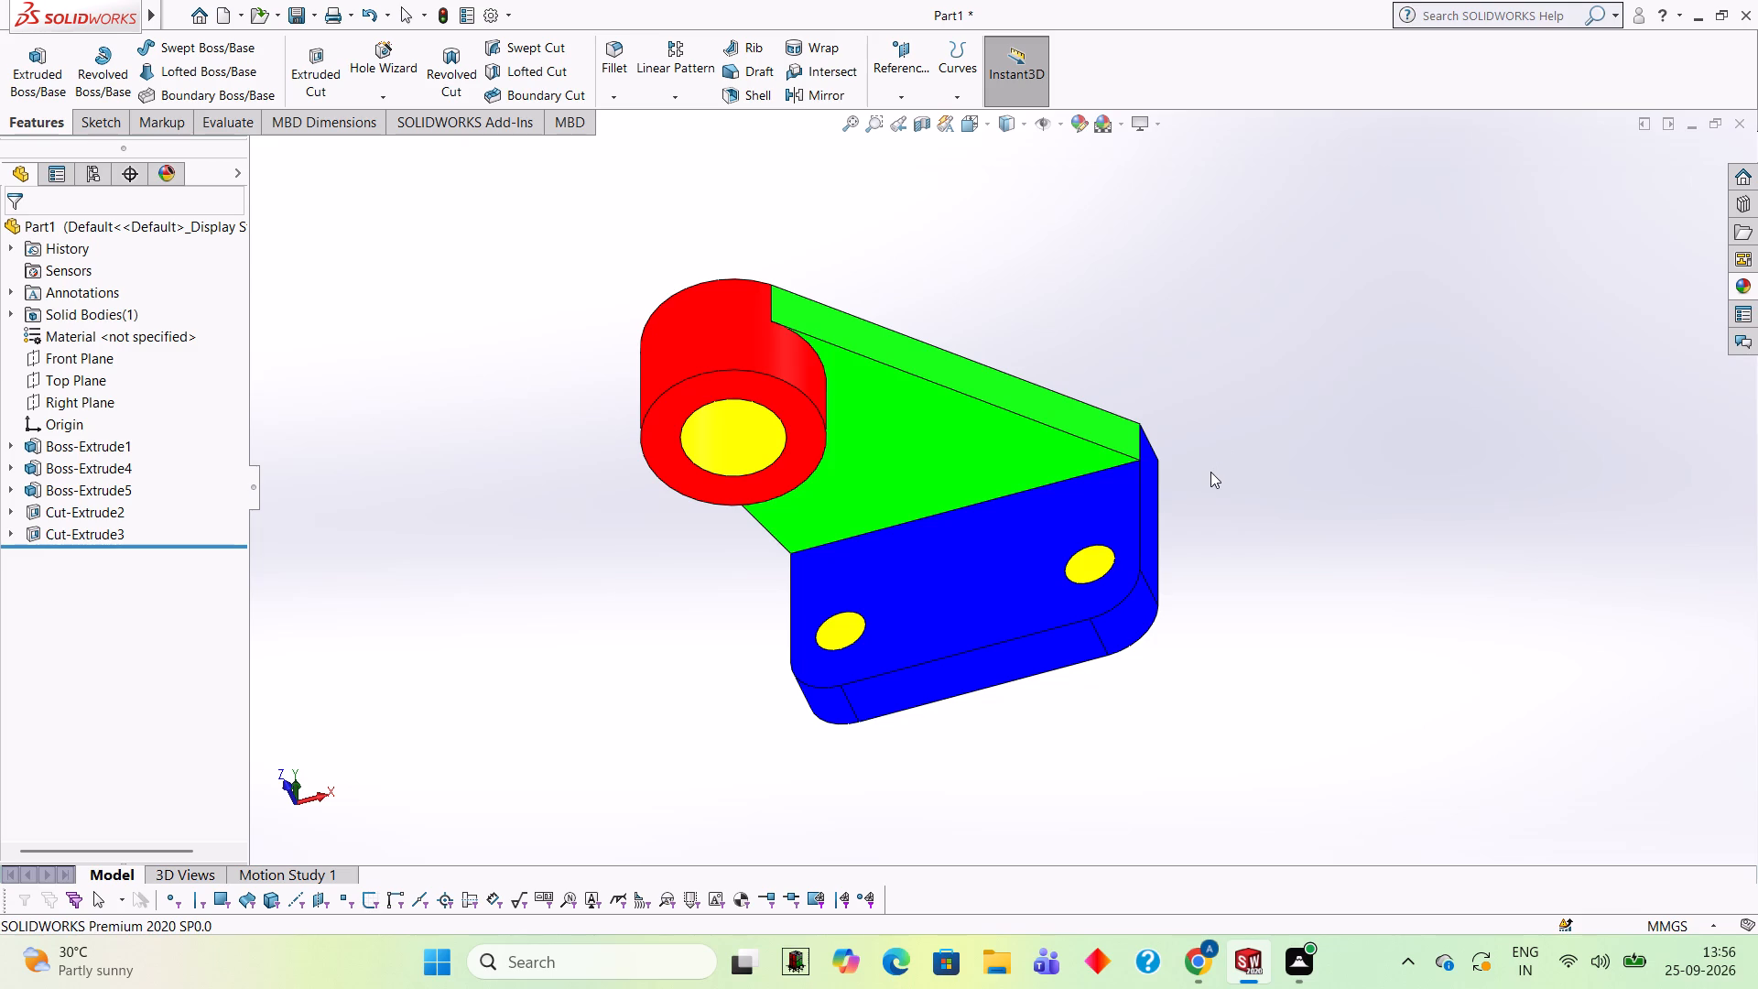
middle_click_drag(1215, 482, 1173, 492)
scroll(1221, 462, "down", 2)
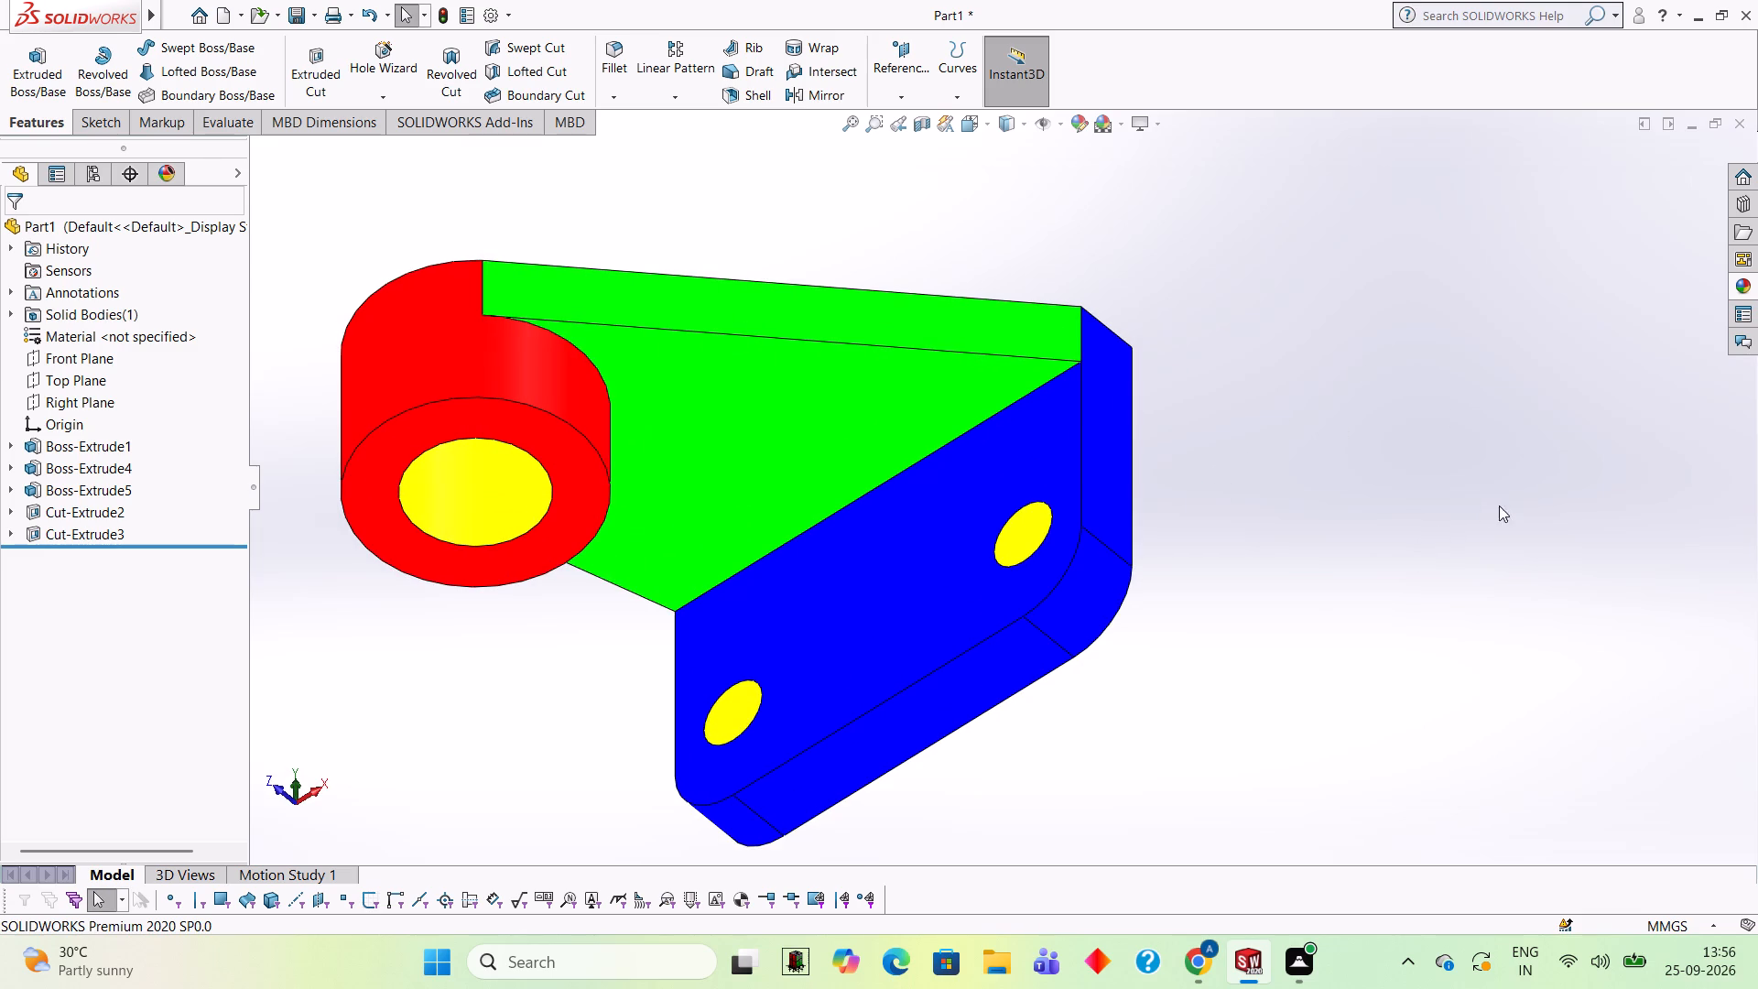
left_click(1745, 275)
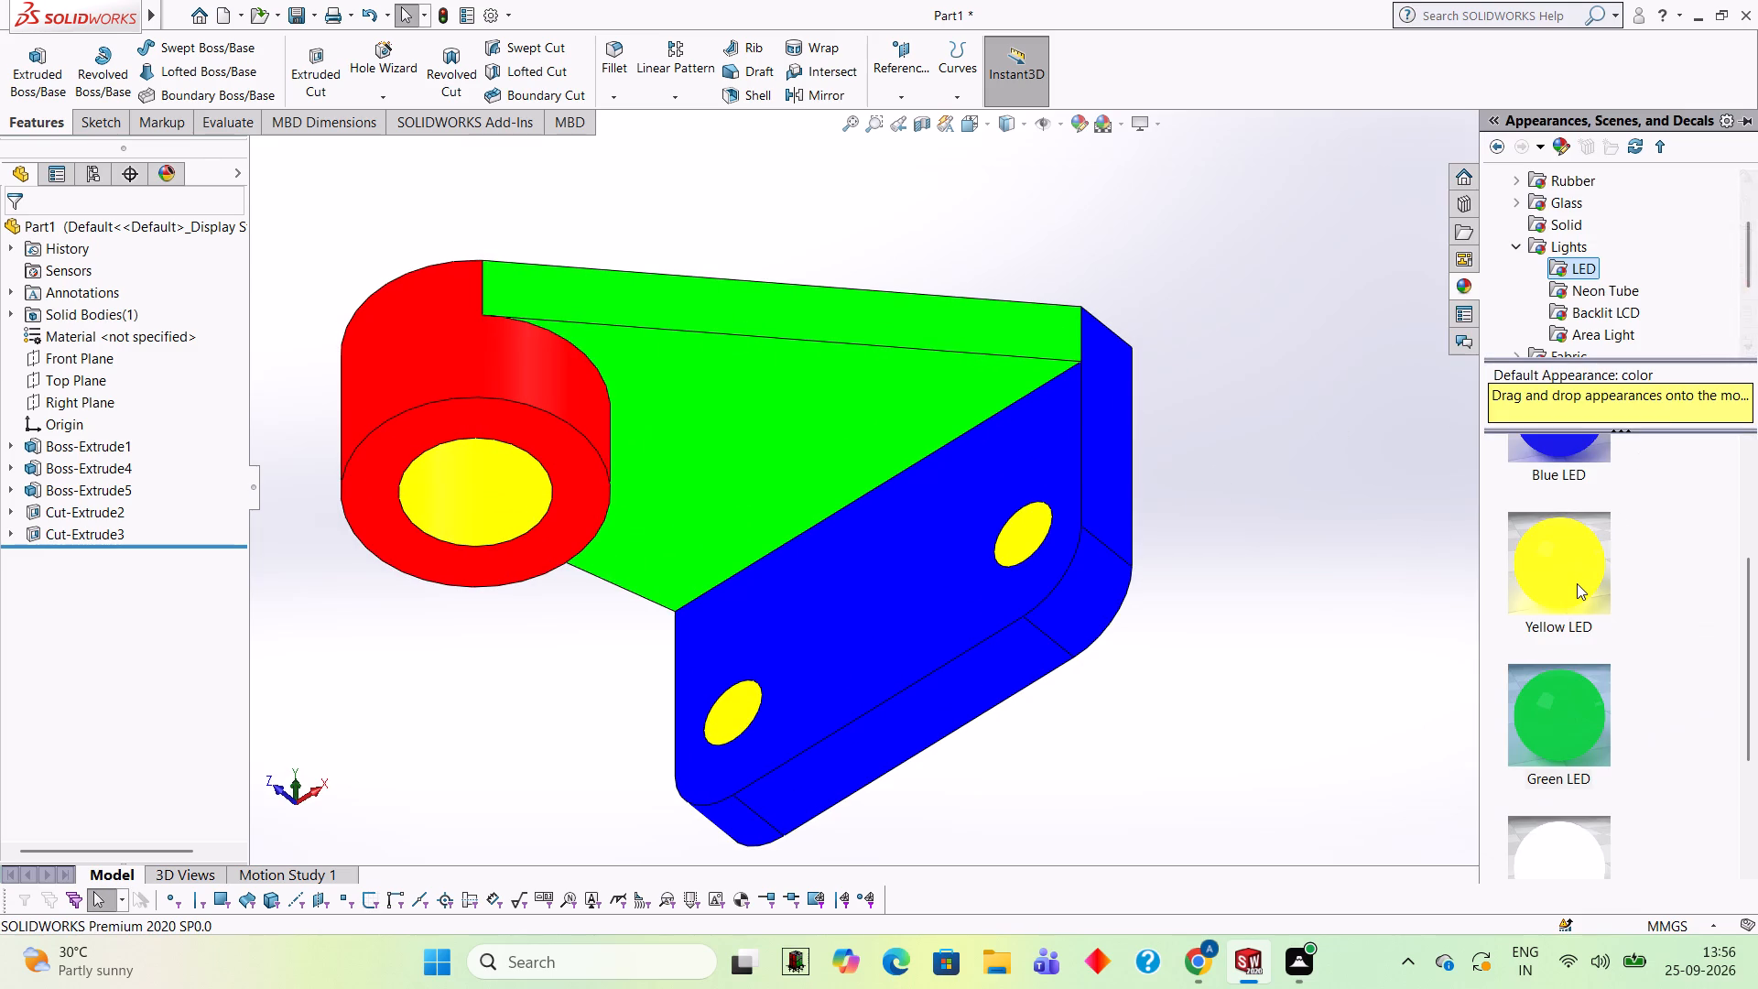
left_click_drag(1591, 712, 1121, 483)
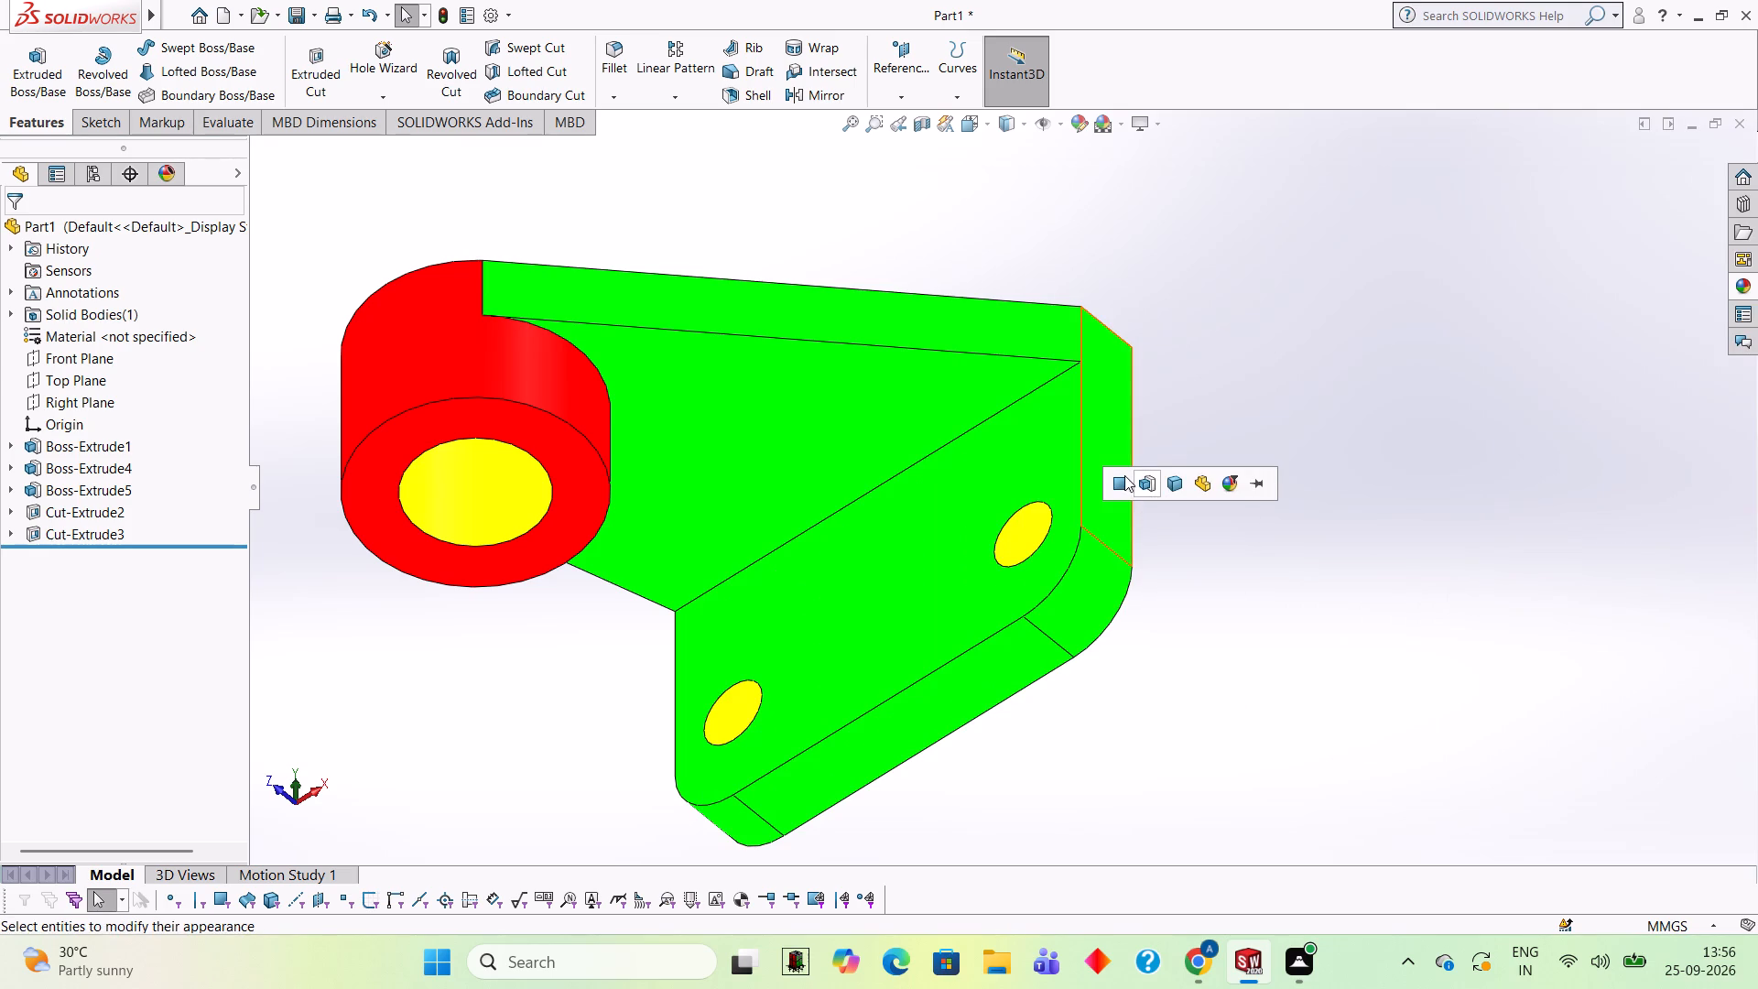
left_click(1121, 483)
Apply the green LED appearance to the curved face of the plate's rounded bottom corner at the +X end.
middle_click_drag(1170, 513, 1106, 488)
scroll(1092, 509, "down", 1)
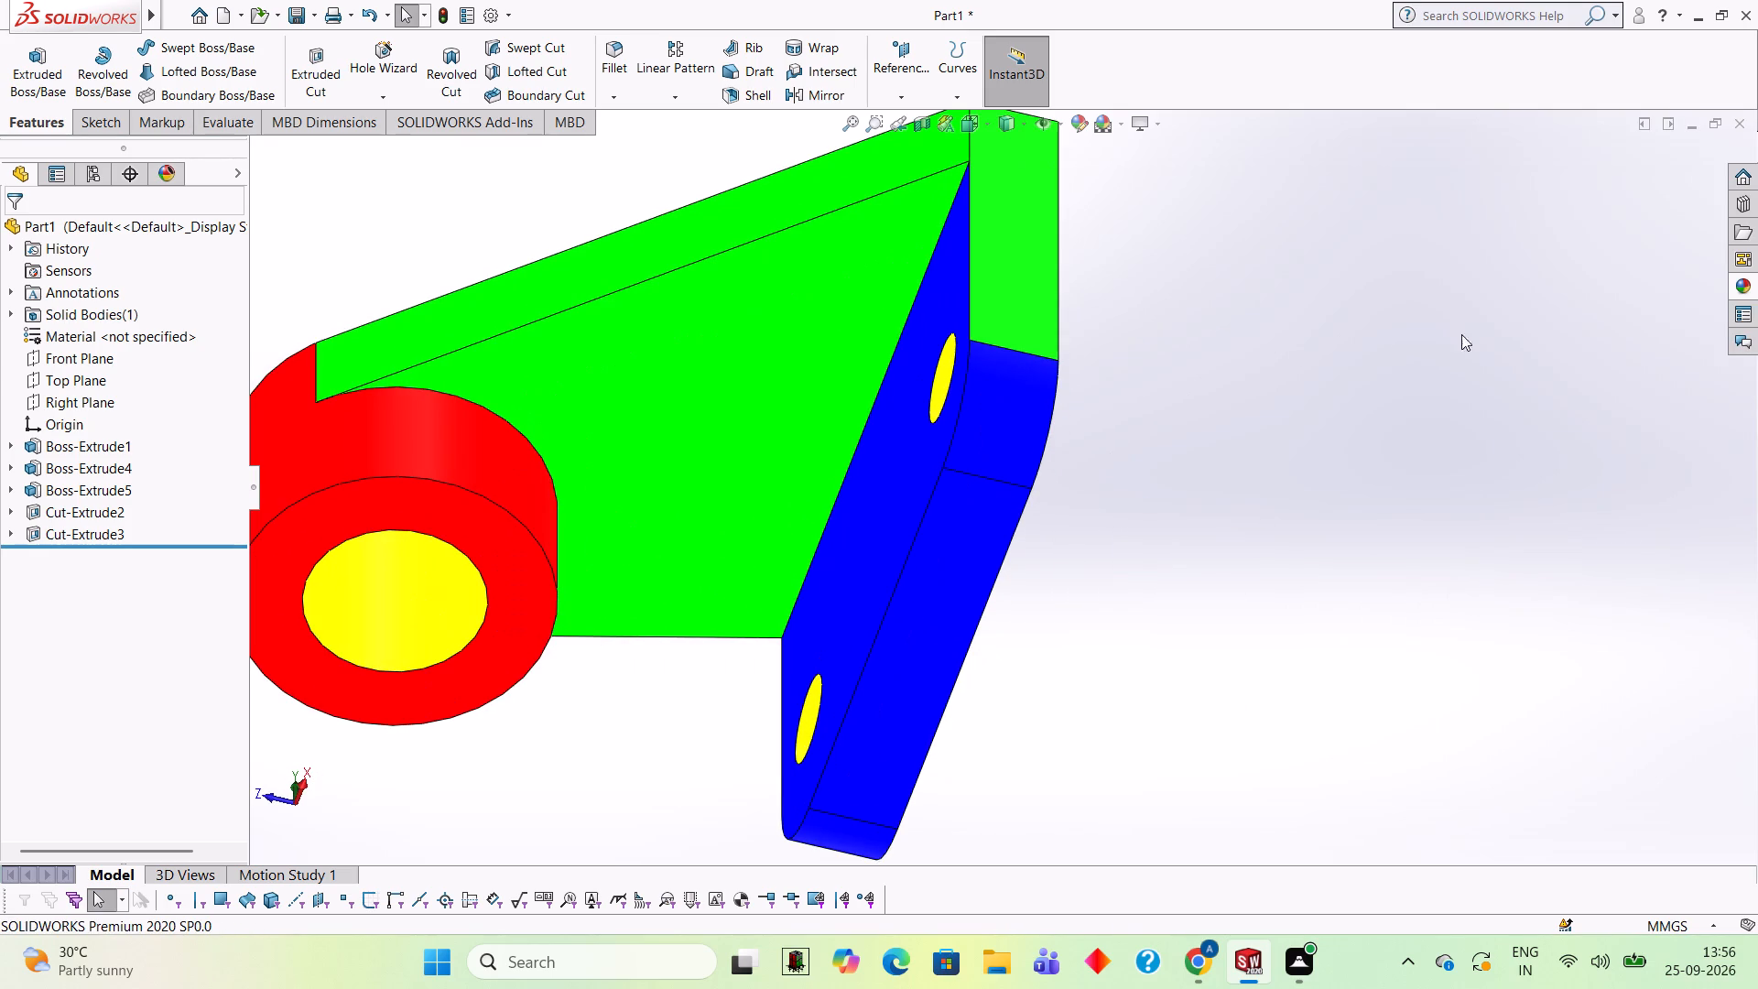
left_click(1735, 293)
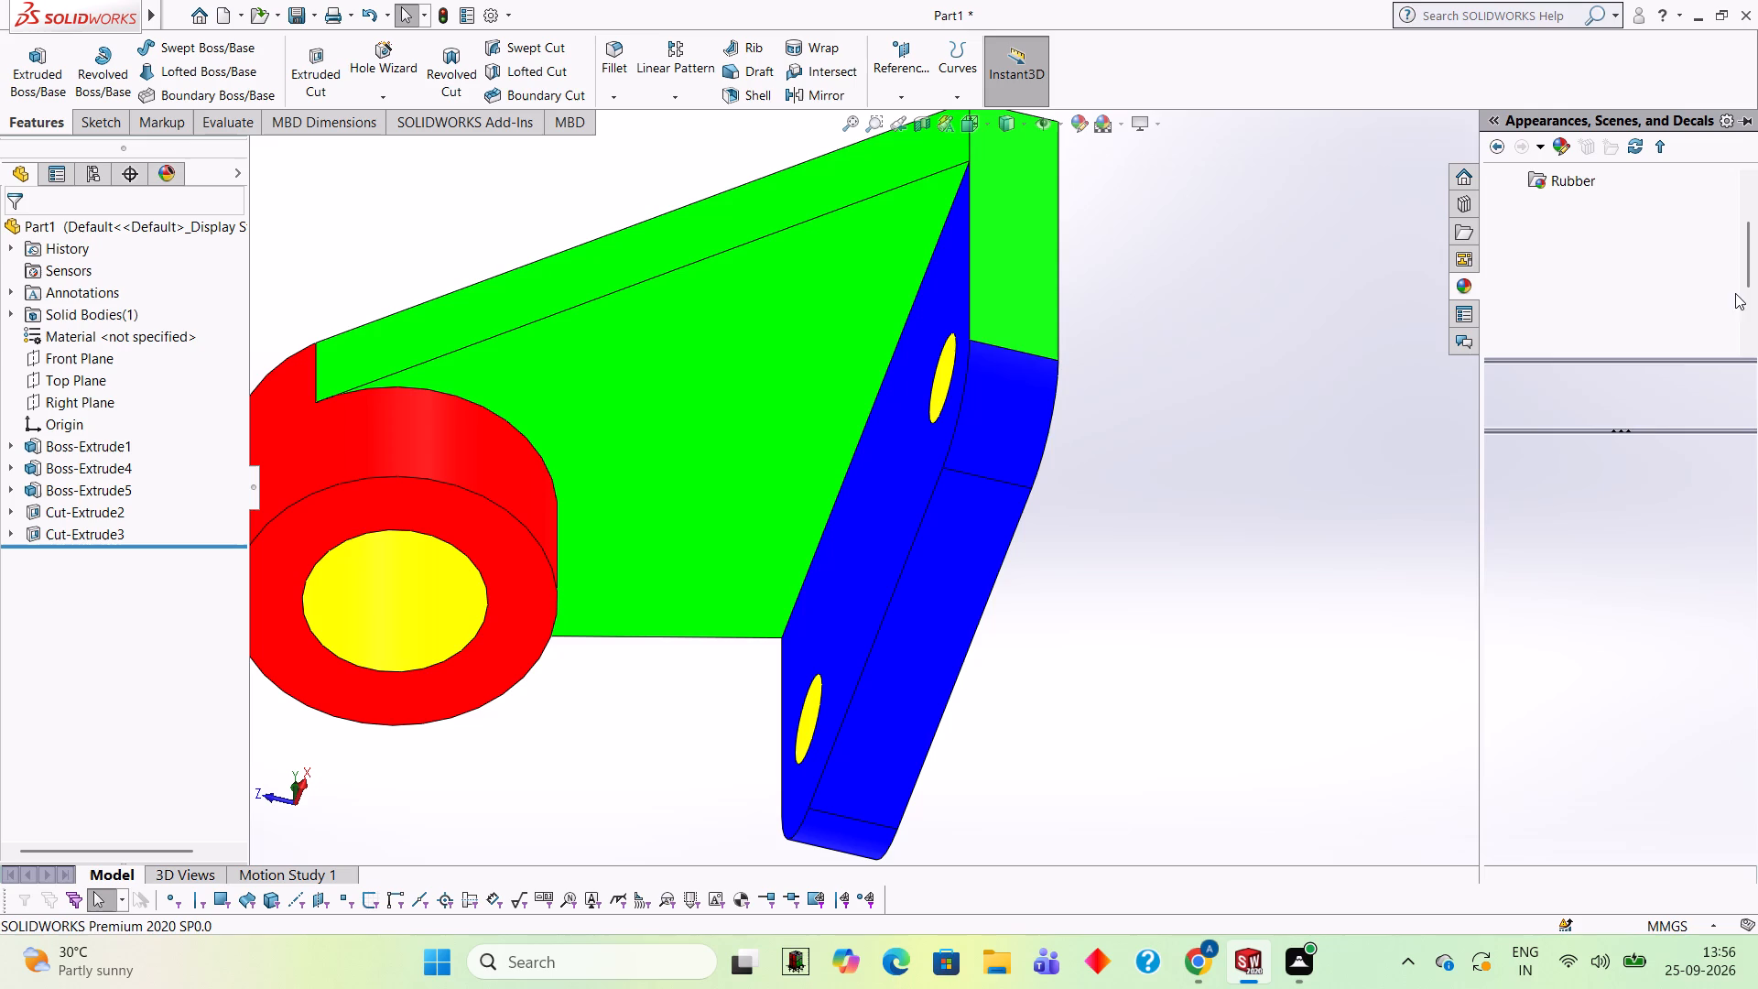
left_click_drag(1561, 722, 1012, 432)
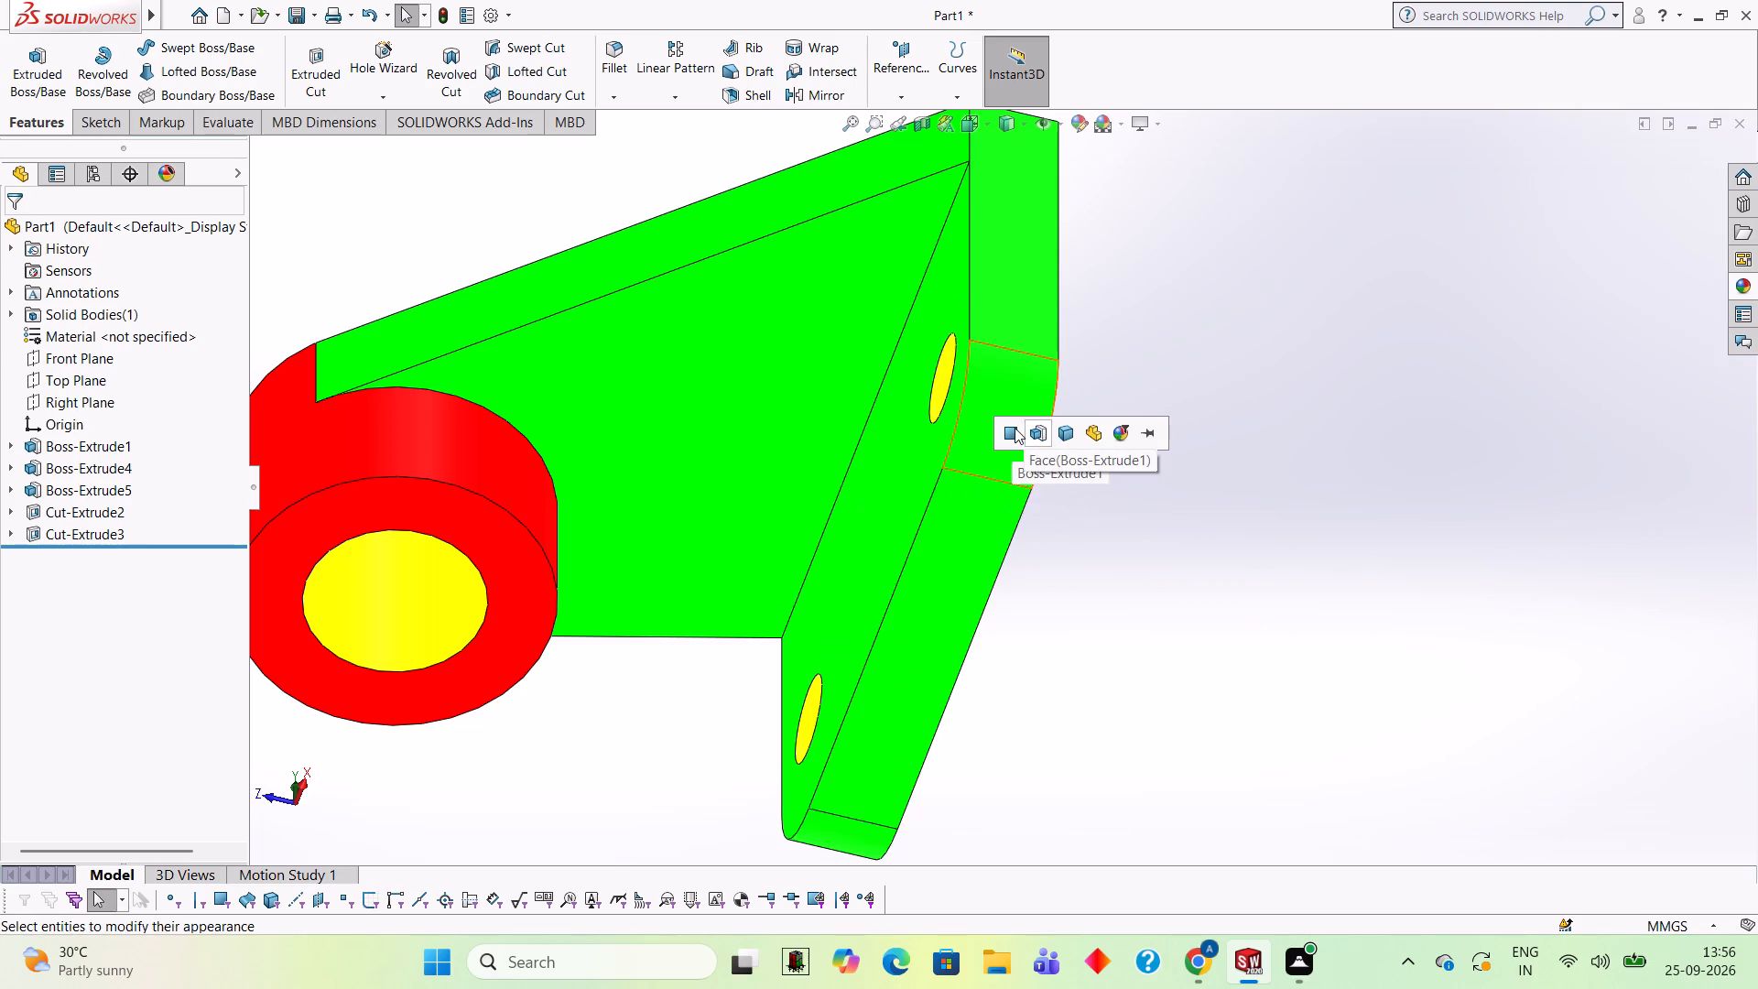
left_click(1015, 428)
Apply the green LED appearance to the long, narrow bottom edge face between the plate's two rounded corners.
middle_click_drag(1072, 572, 1104, 395)
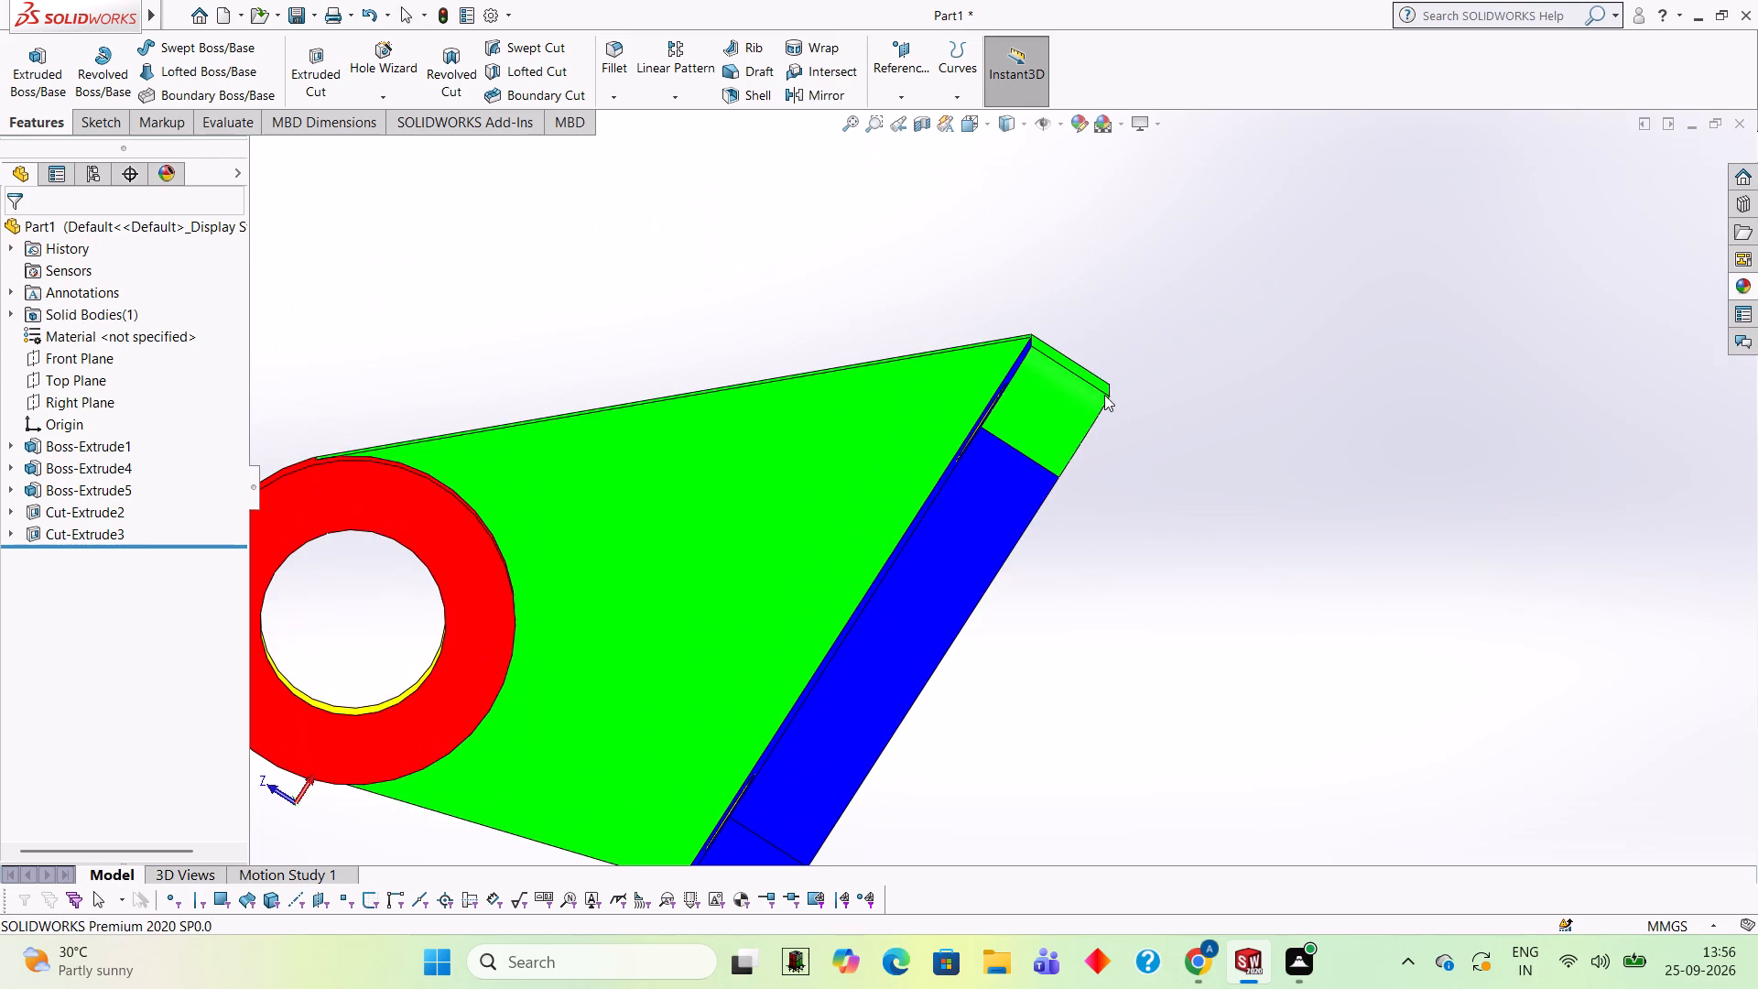
scroll(1078, 447, "down", 1)
scroll(925, 719, "up", 1)
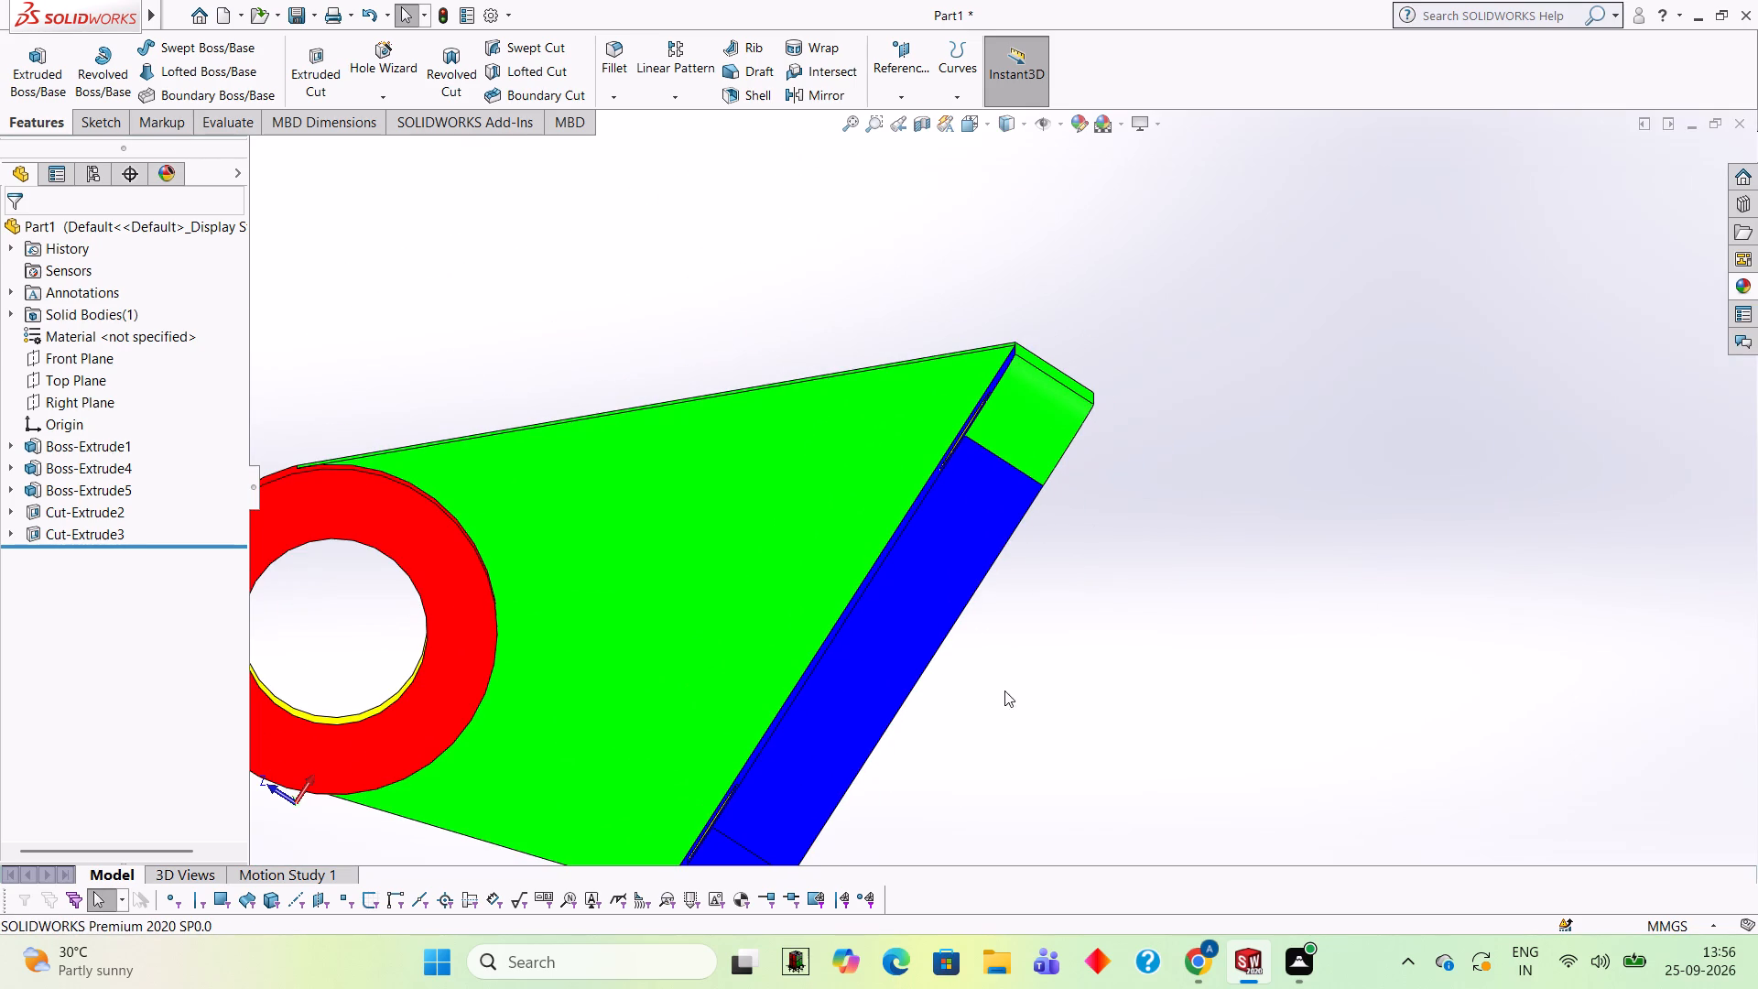
left_click(1737, 291)
left_click_drag(1562, 712, 907, 549)
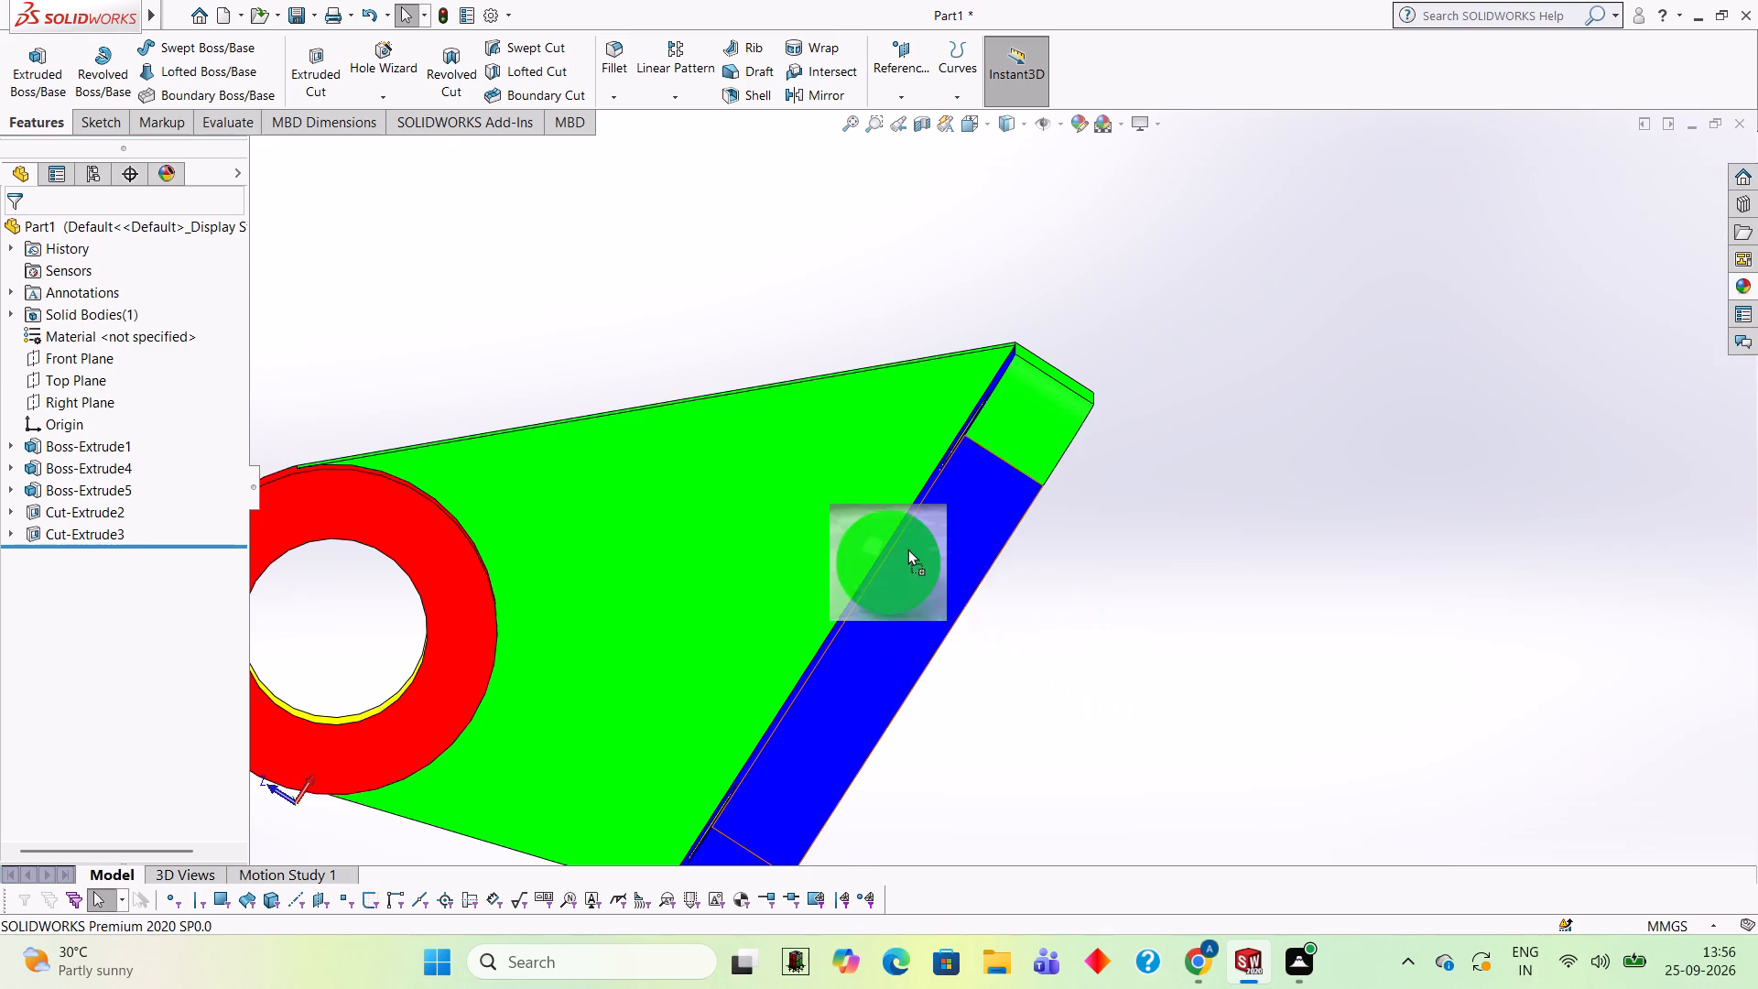
left_click_drag(907, 549, 936, 565)
left_click_drag(936, 565, 942, 583)
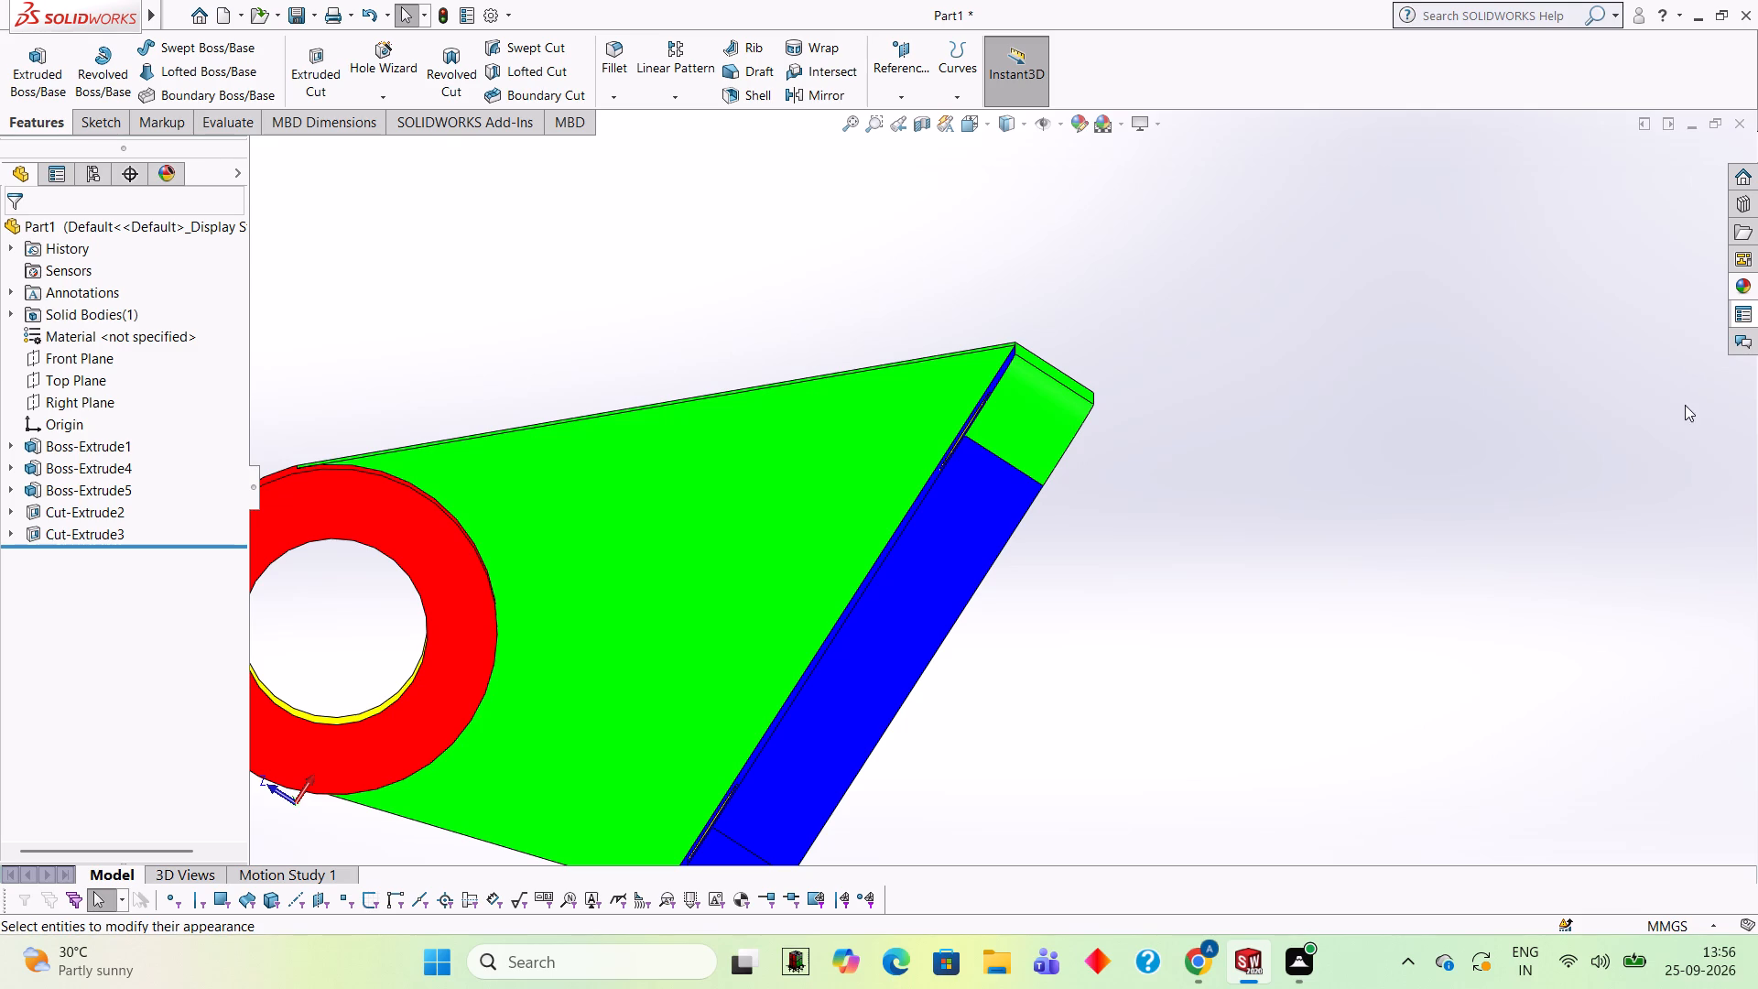
left_click(1739, 277)
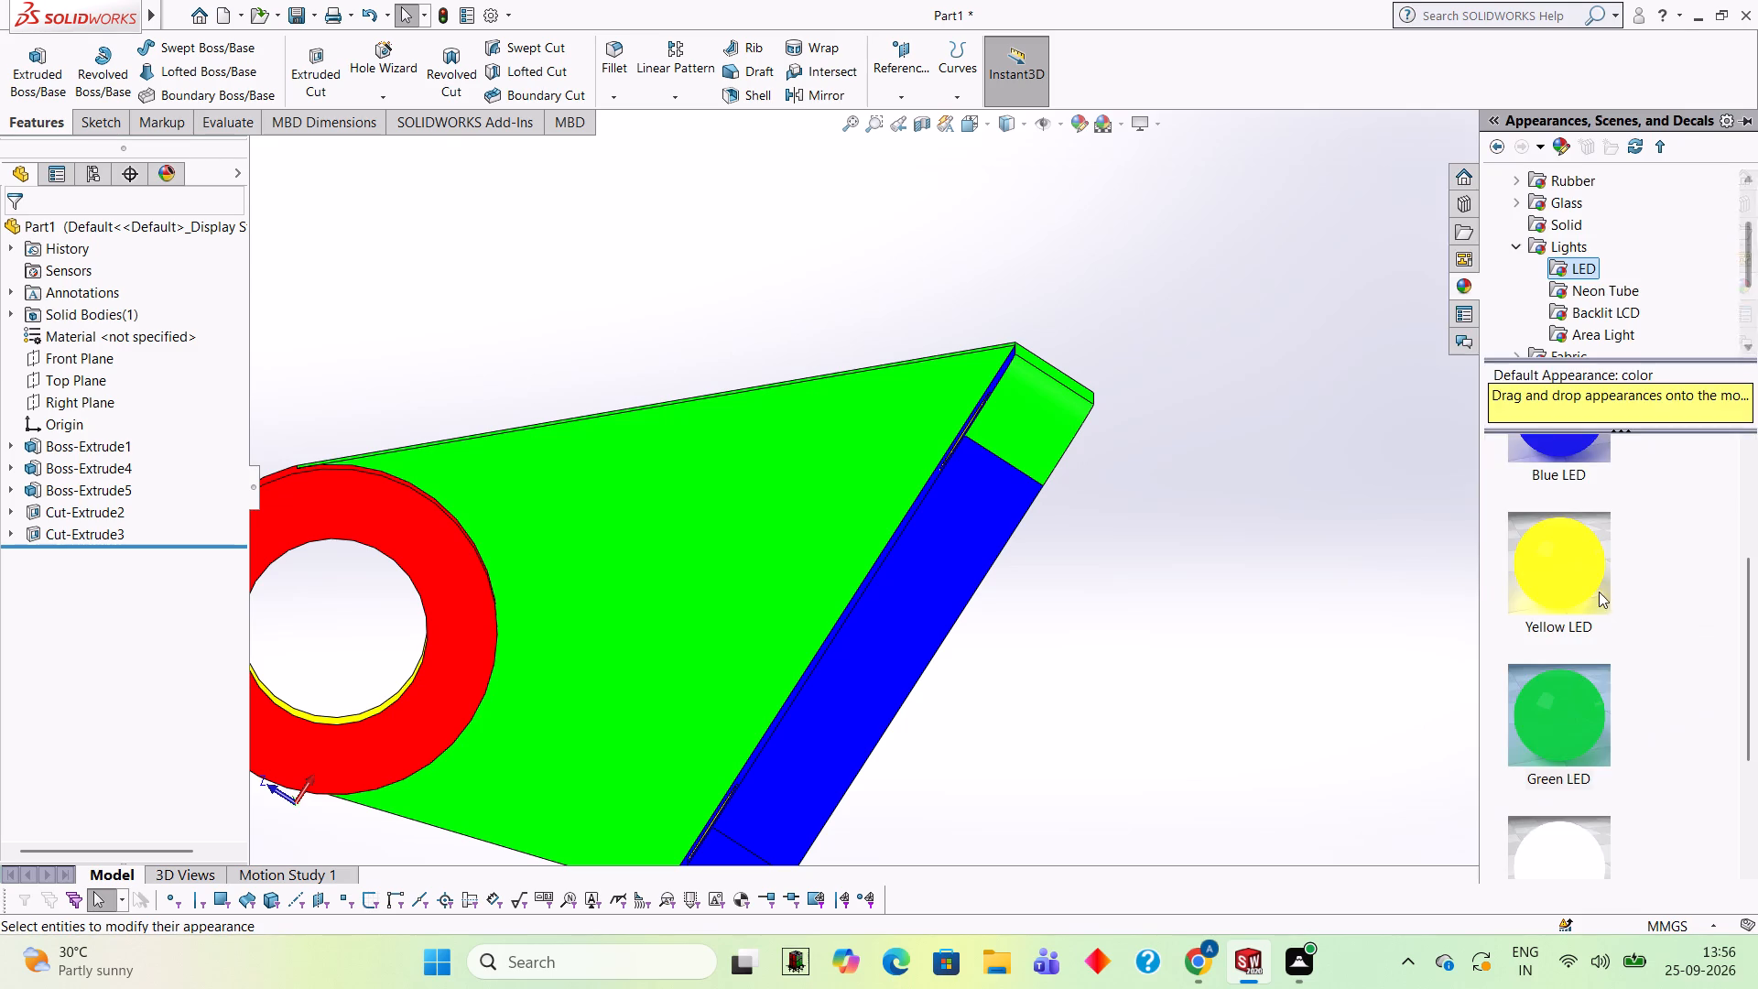
left_click_drag(1579, 701, 969, 563)
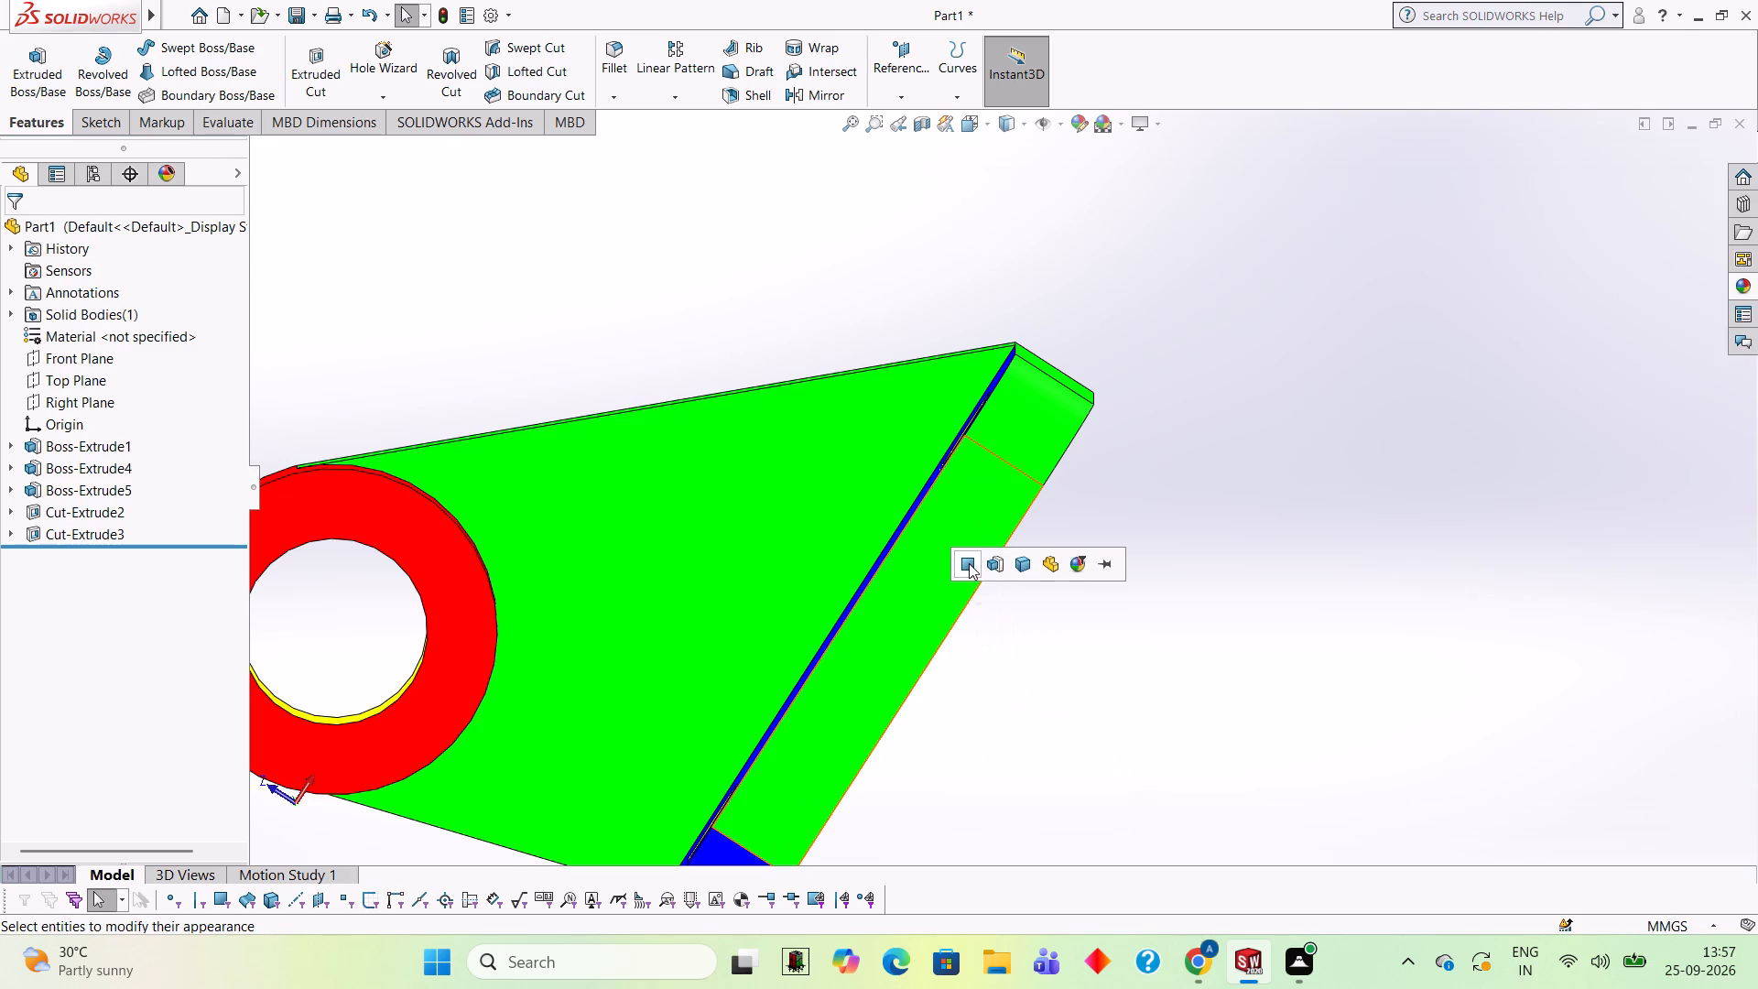
left_click(969, 563)
Apply the green LED appearance to the curved face of the plate's other rounded bottom corner, at the -X end.
scroll(1008, 606, "up", 3)
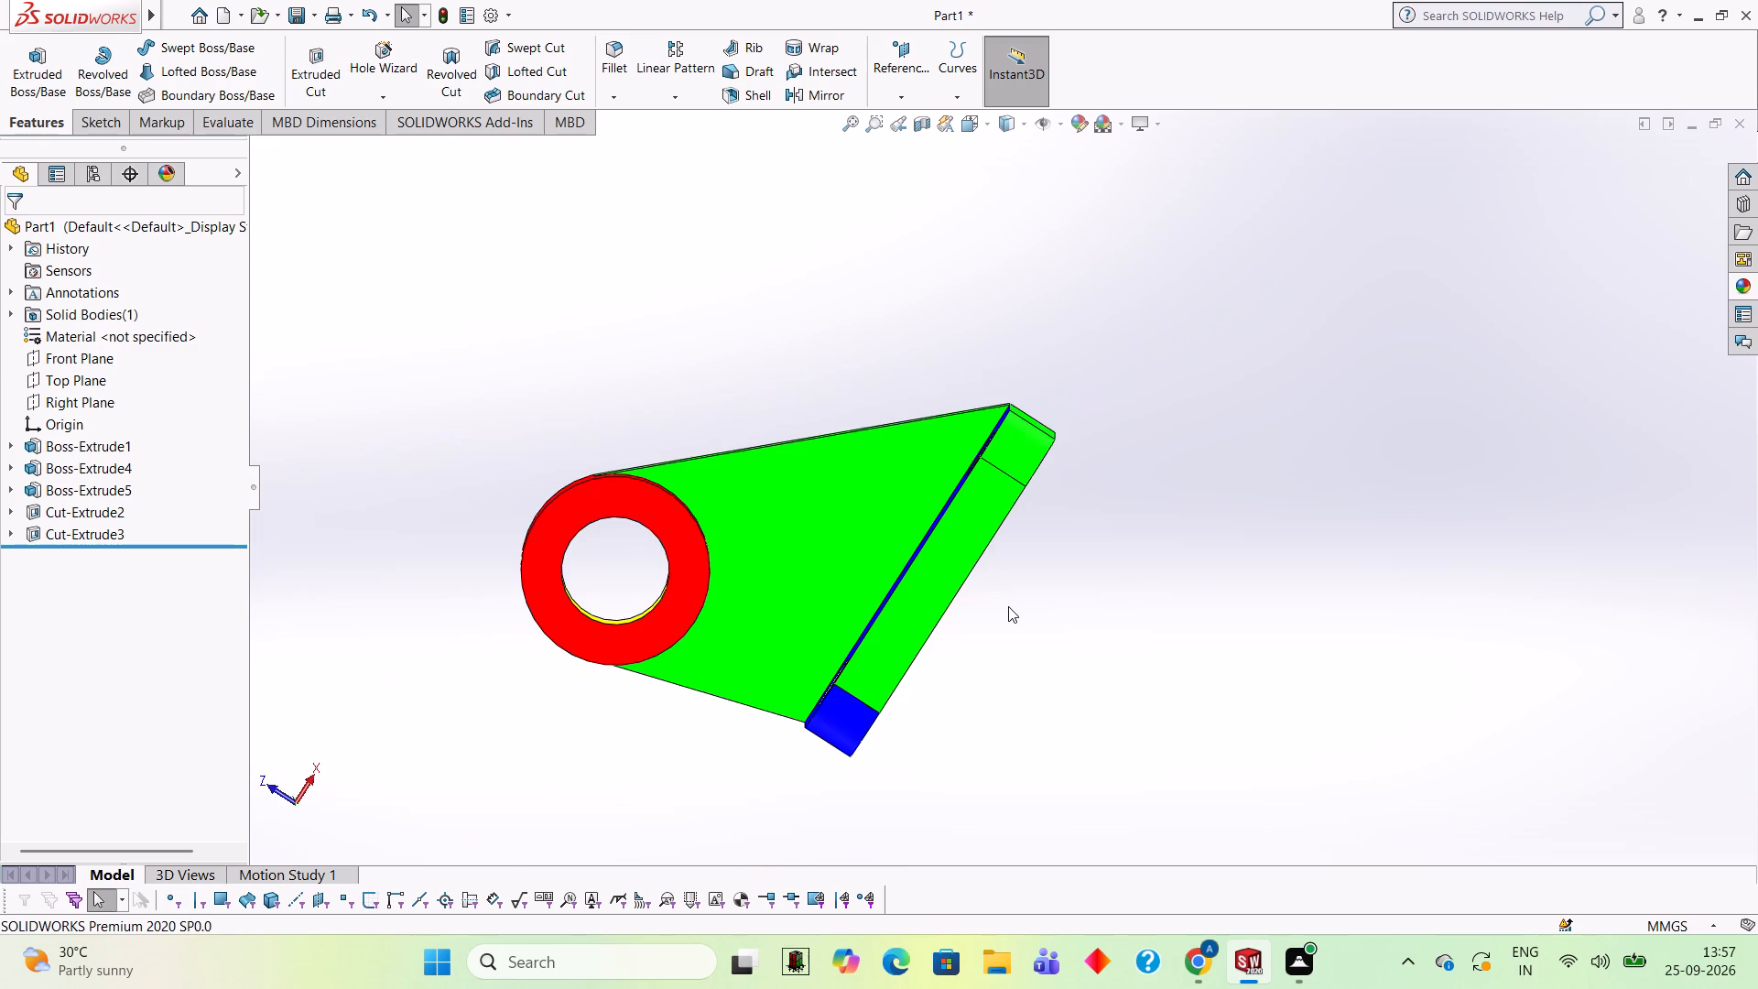
middle_click_drag(1010, 607, 1199, 619)
middle_click_drag(963, 581, 982, 592)
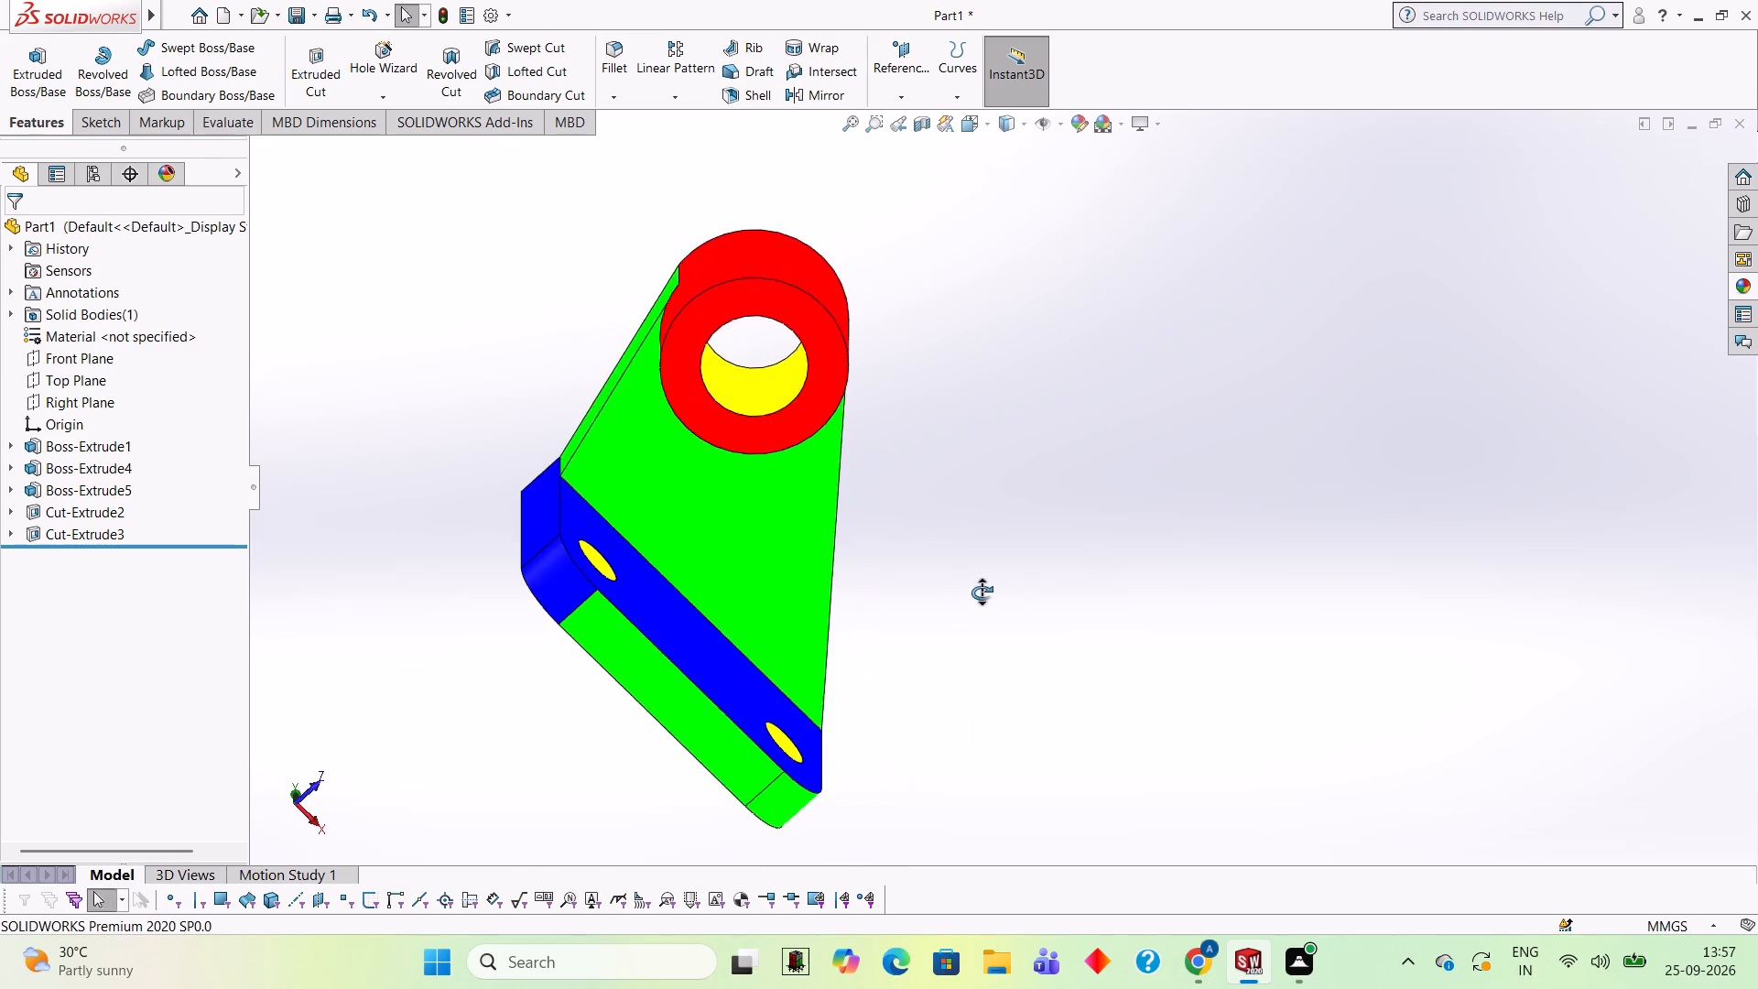
middle_click_drag(982, 592, 1001, 676)
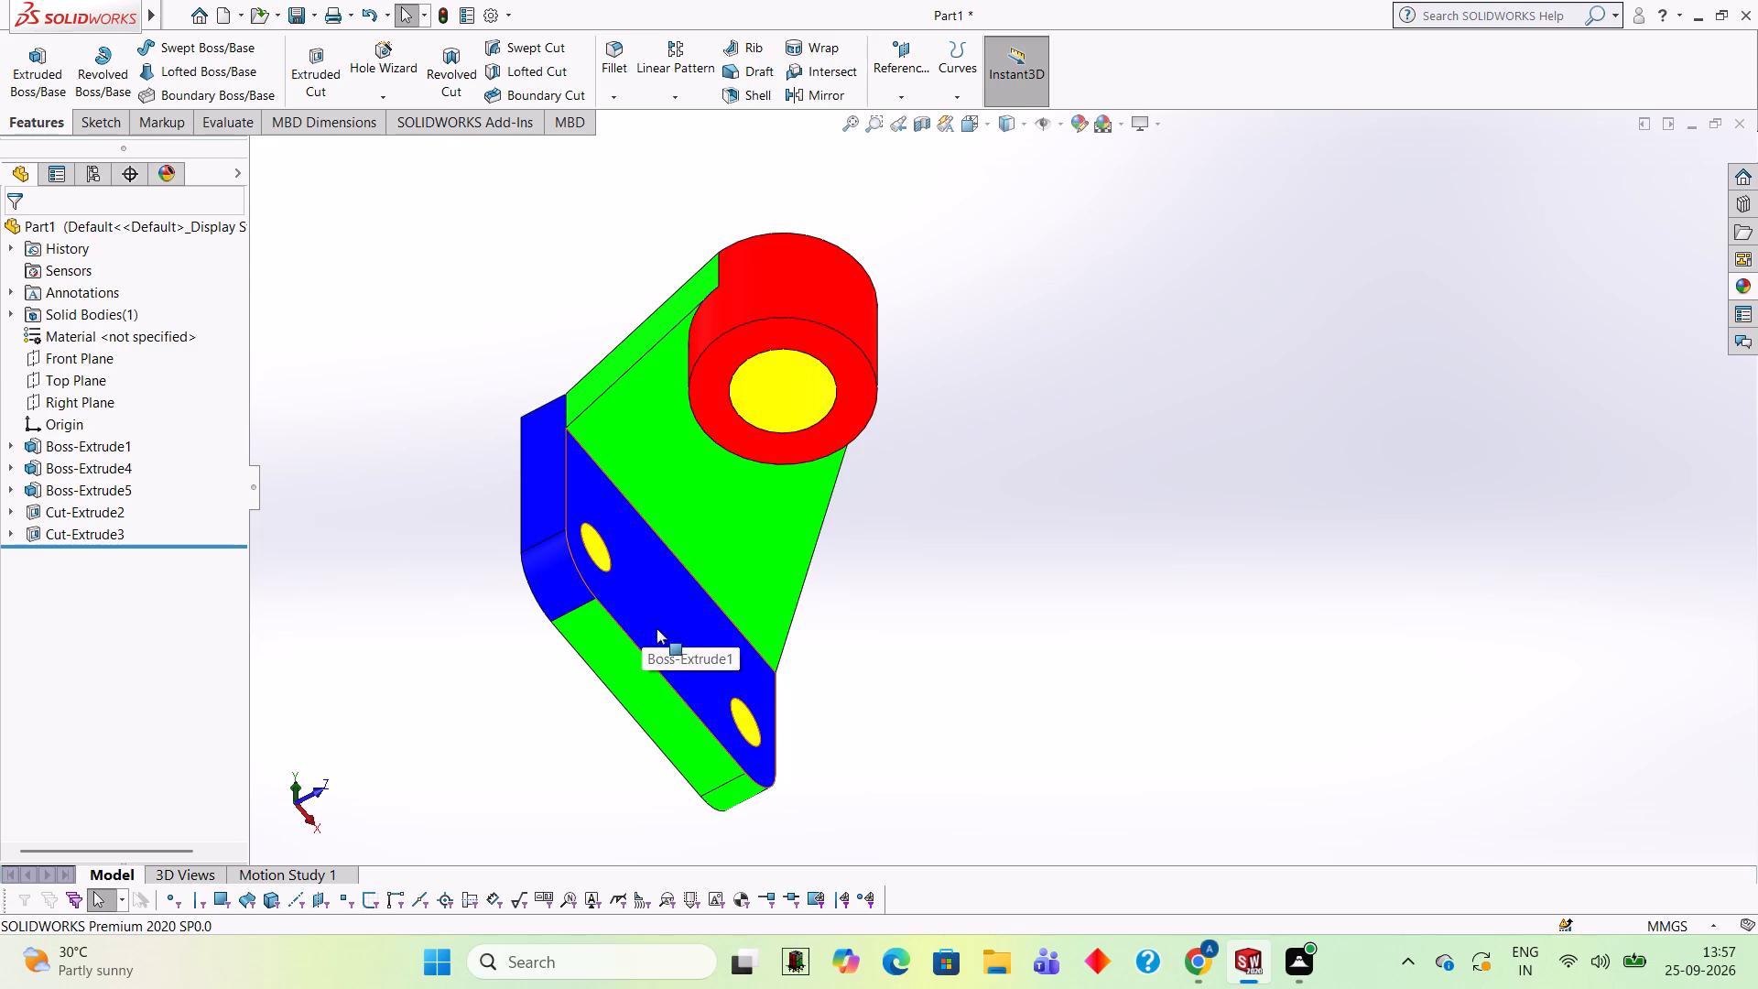
middle_click_drag(491, 436, 507, 494)
scroll(507, 494, "down", 1)
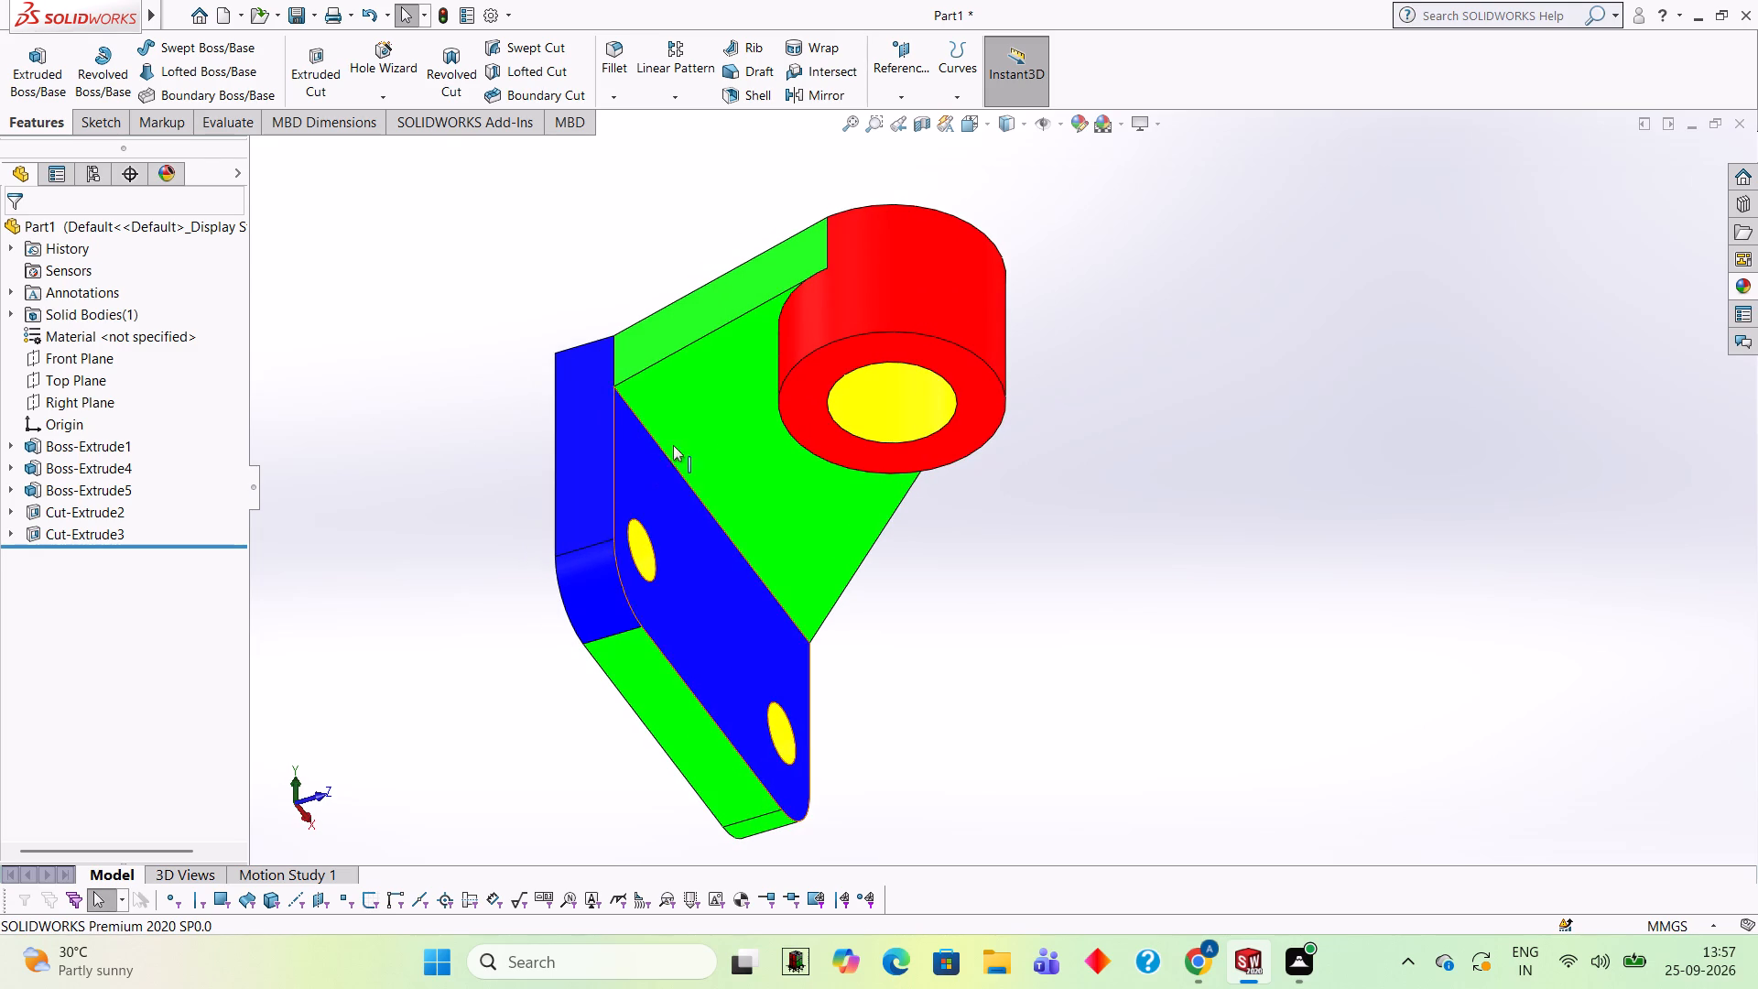
left_click(1743, 291)
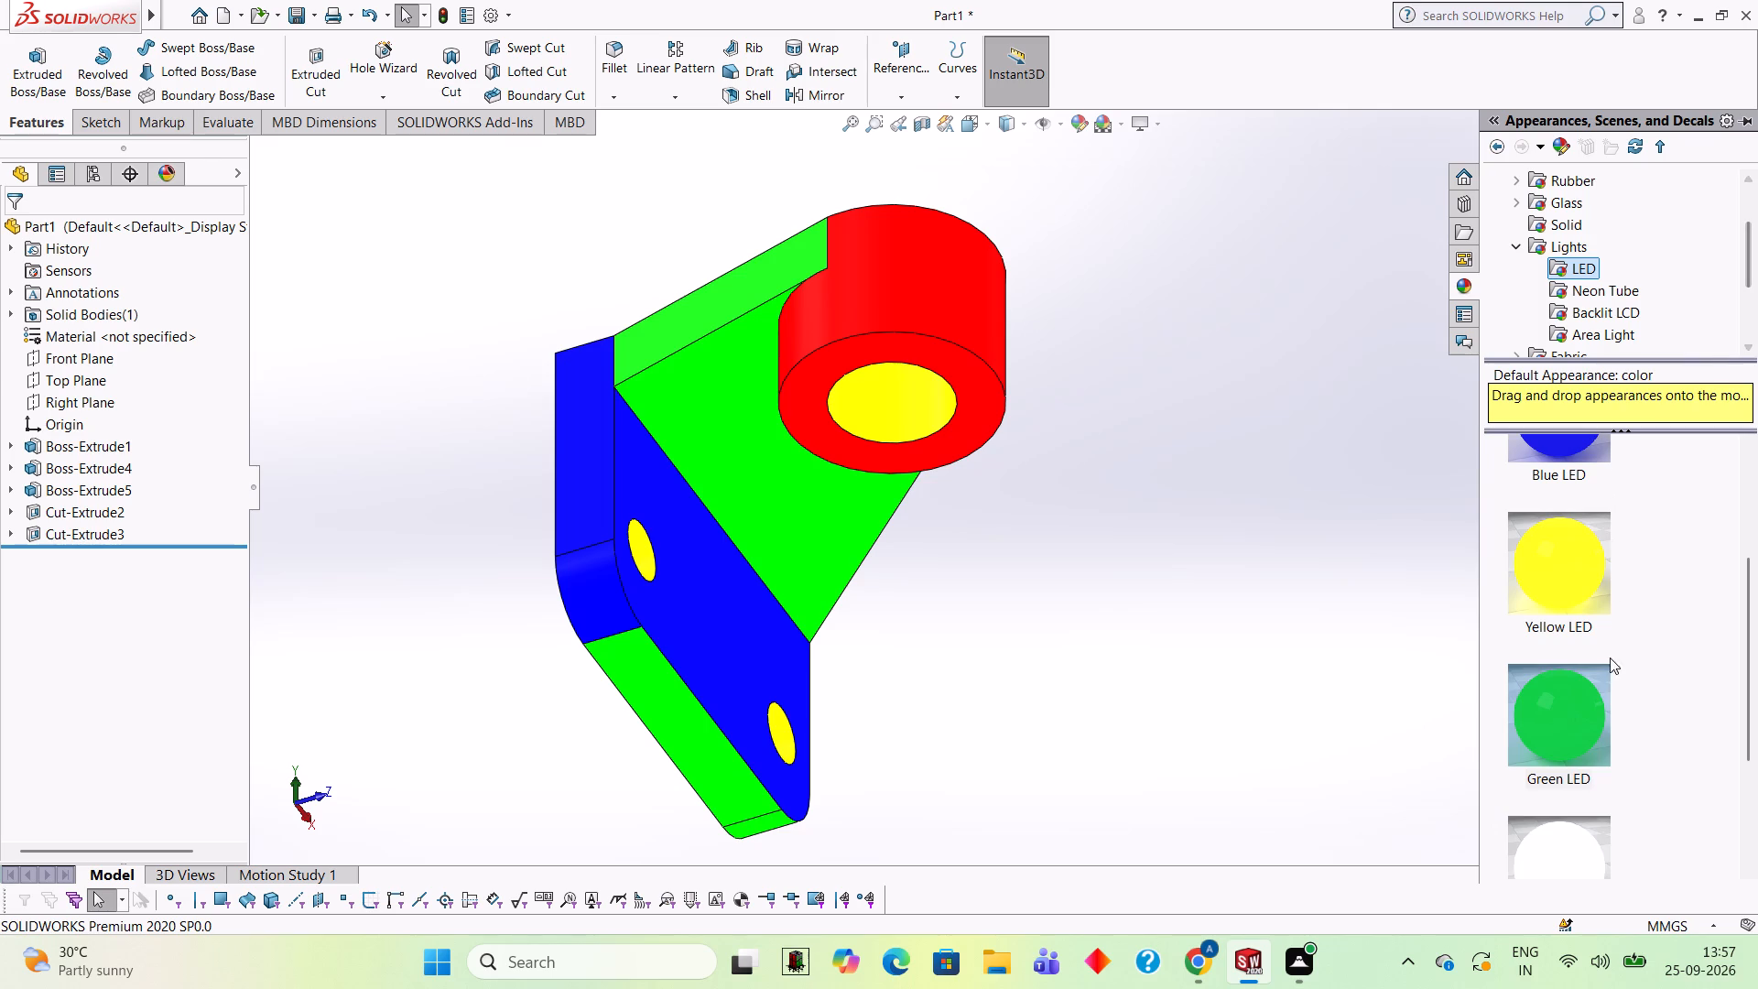
left_click_drag(1586, 712, 614, 604)
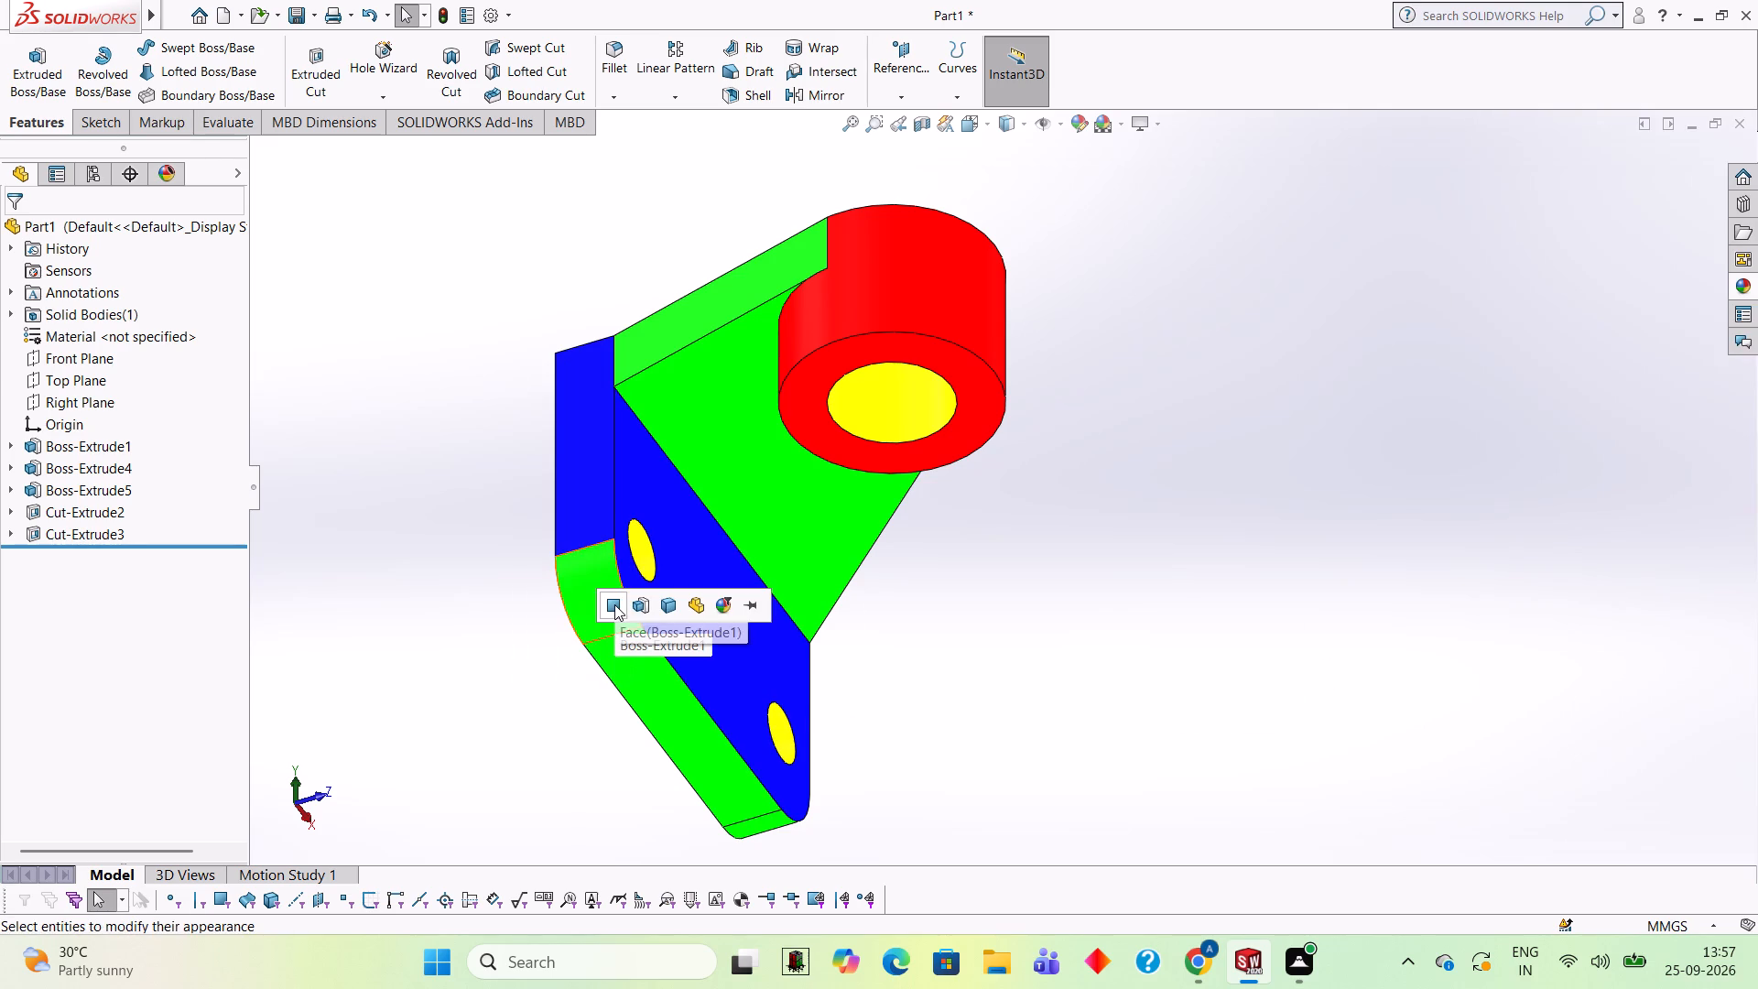
left_click(614, 604)
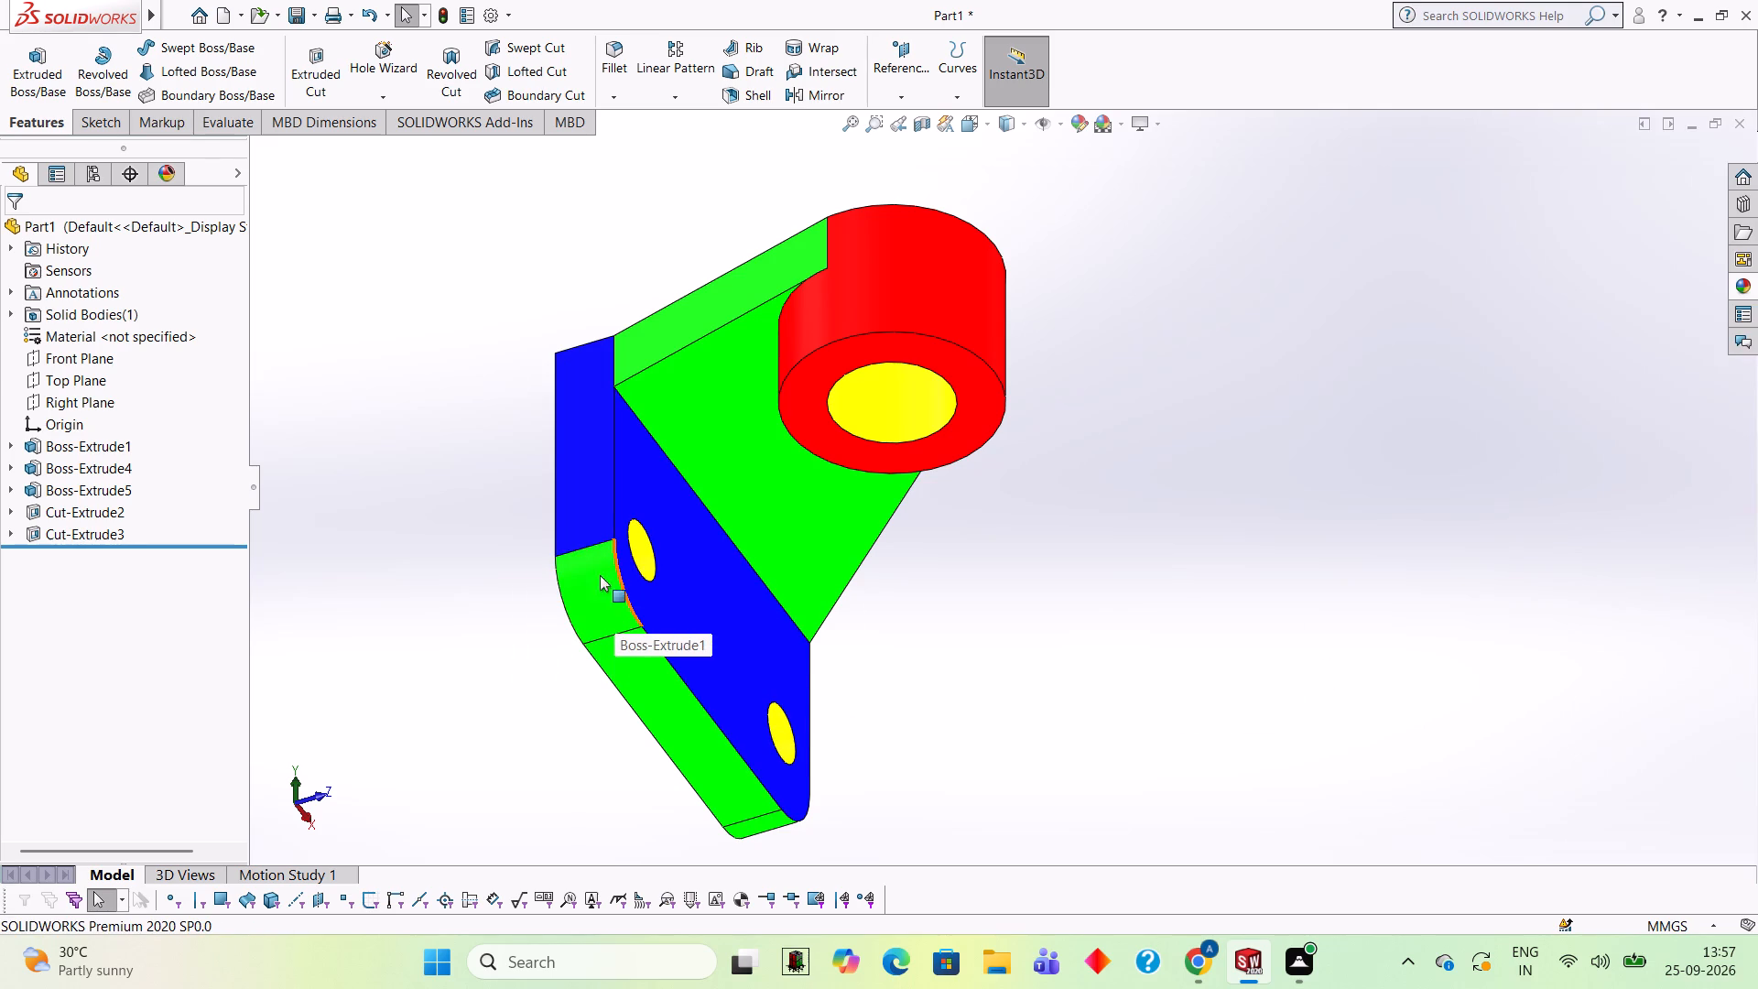
Apply the green LED appearance to only the plate's remaining blue narrow side face, at the -X end.
scroll(489, 489, "down", 1)
middle_click_drag(484, 458, 519, 608)
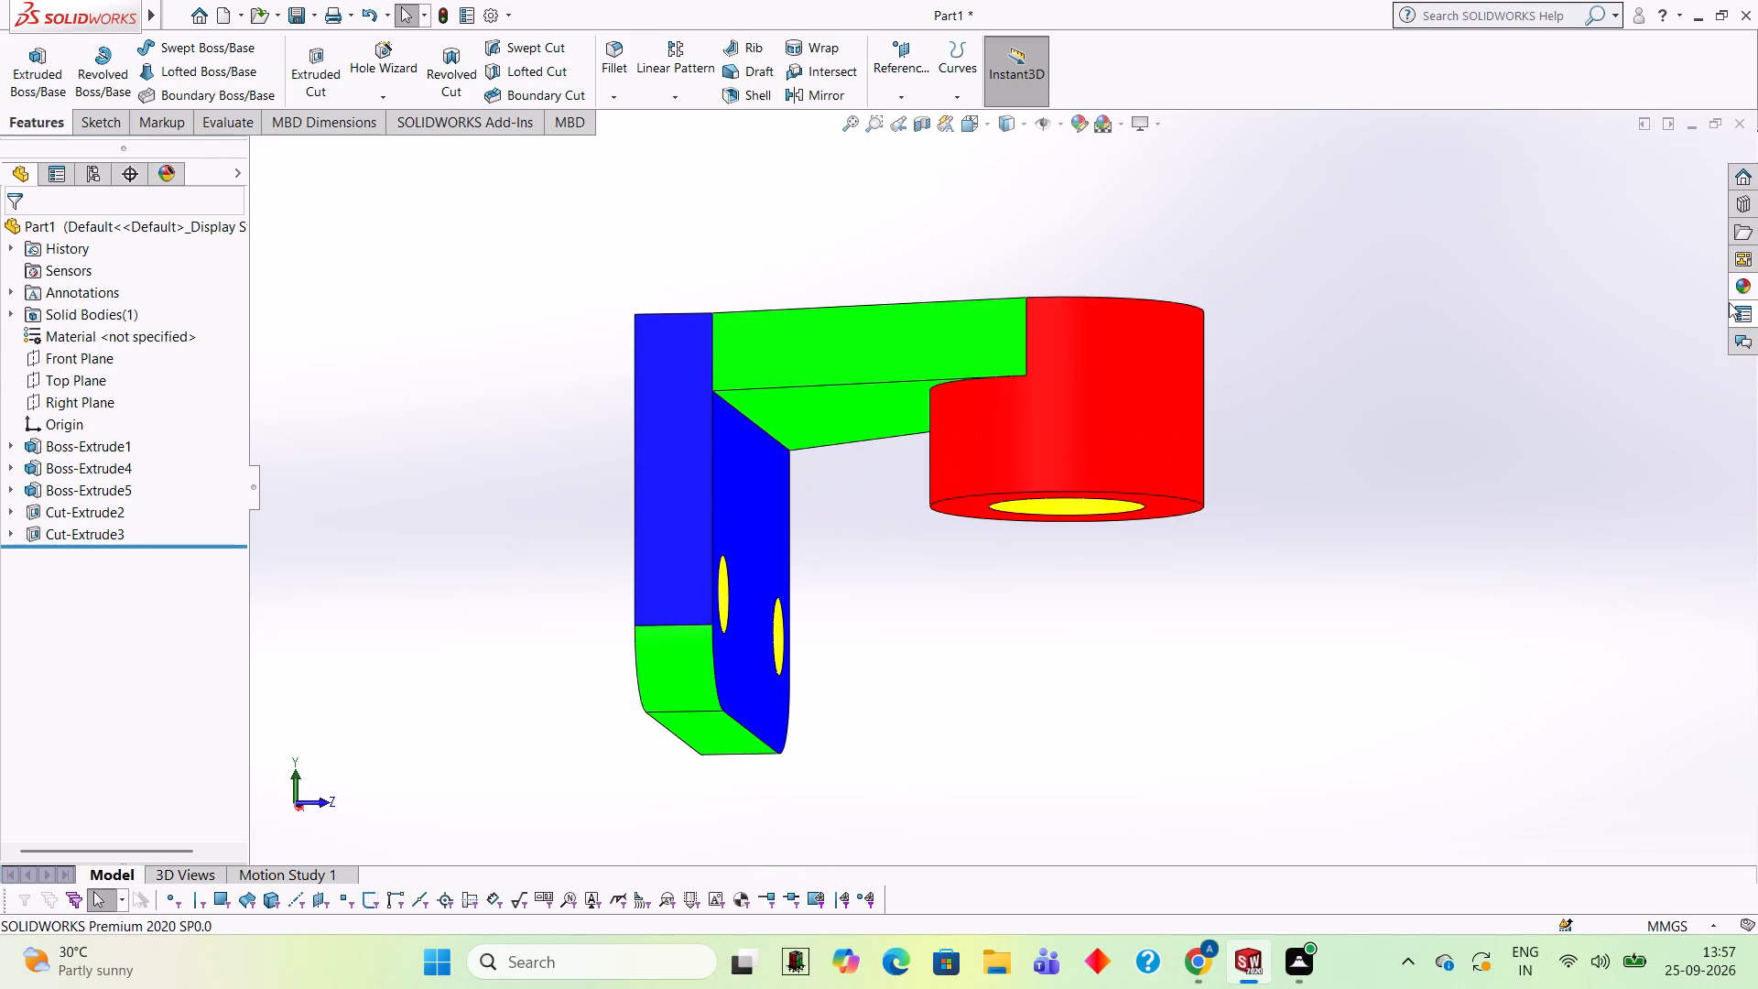
left_click(1741, 295)
left_click_drag(1570, 690, 687, 417)
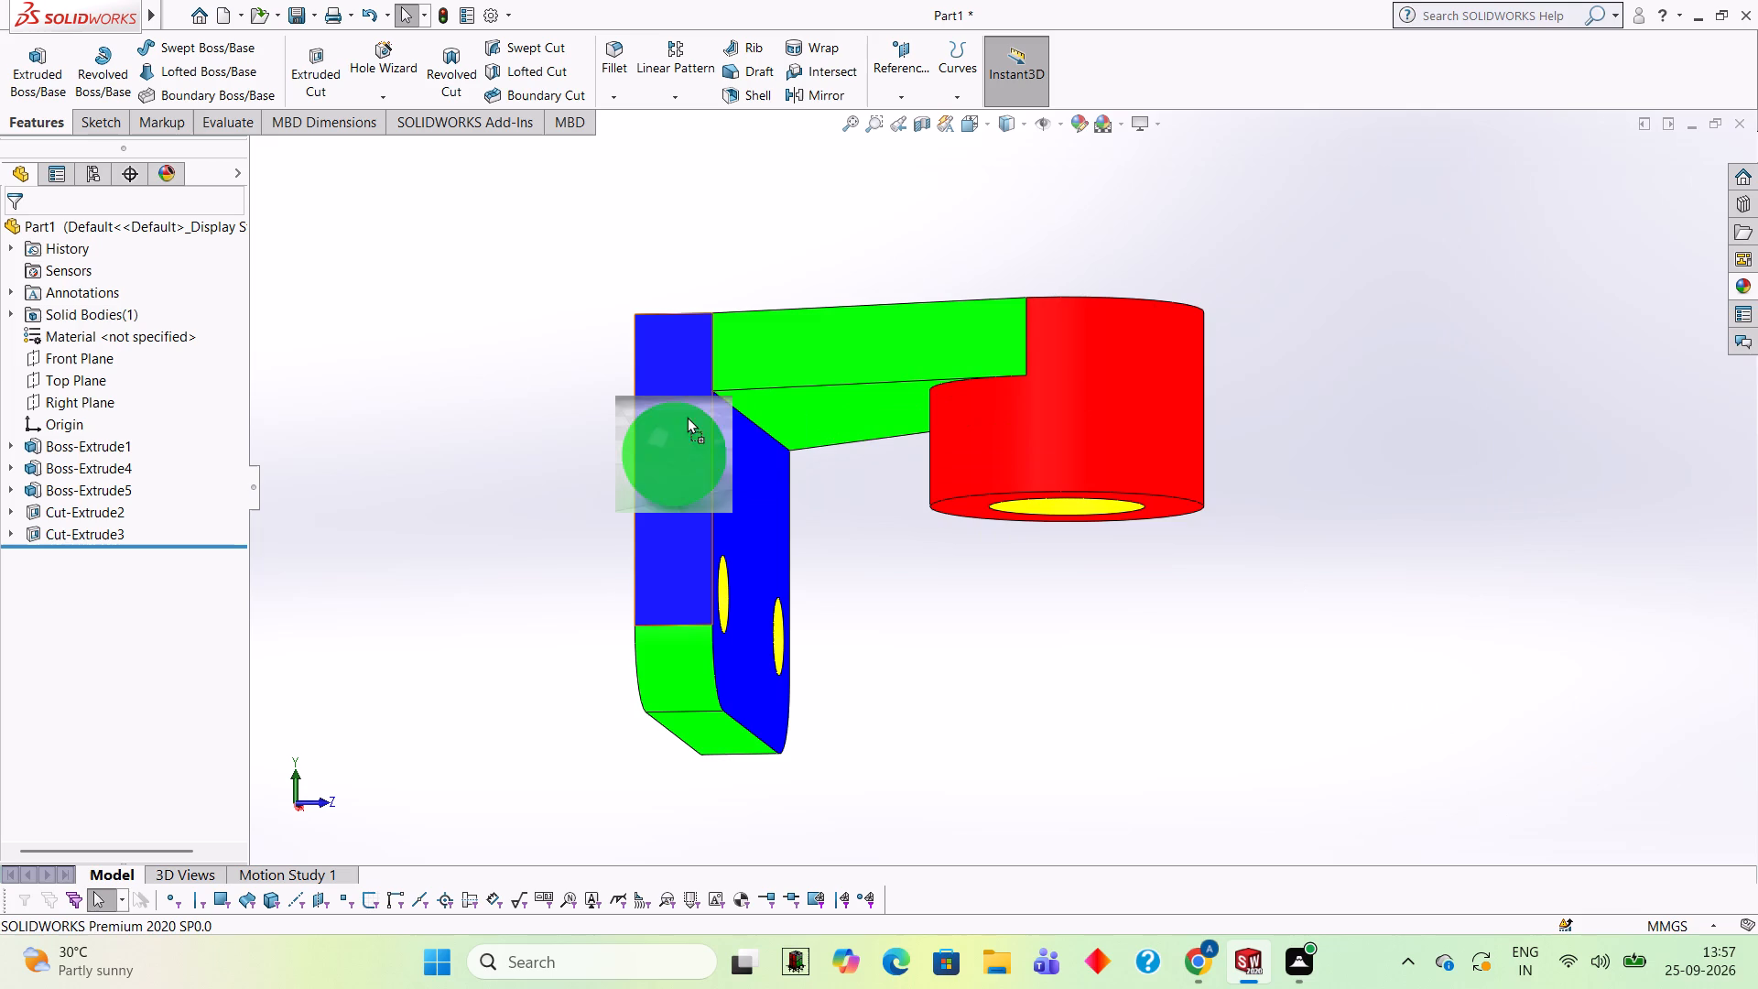
left_click_drag(687, 417, 684, 434)
left_click(684, 434)
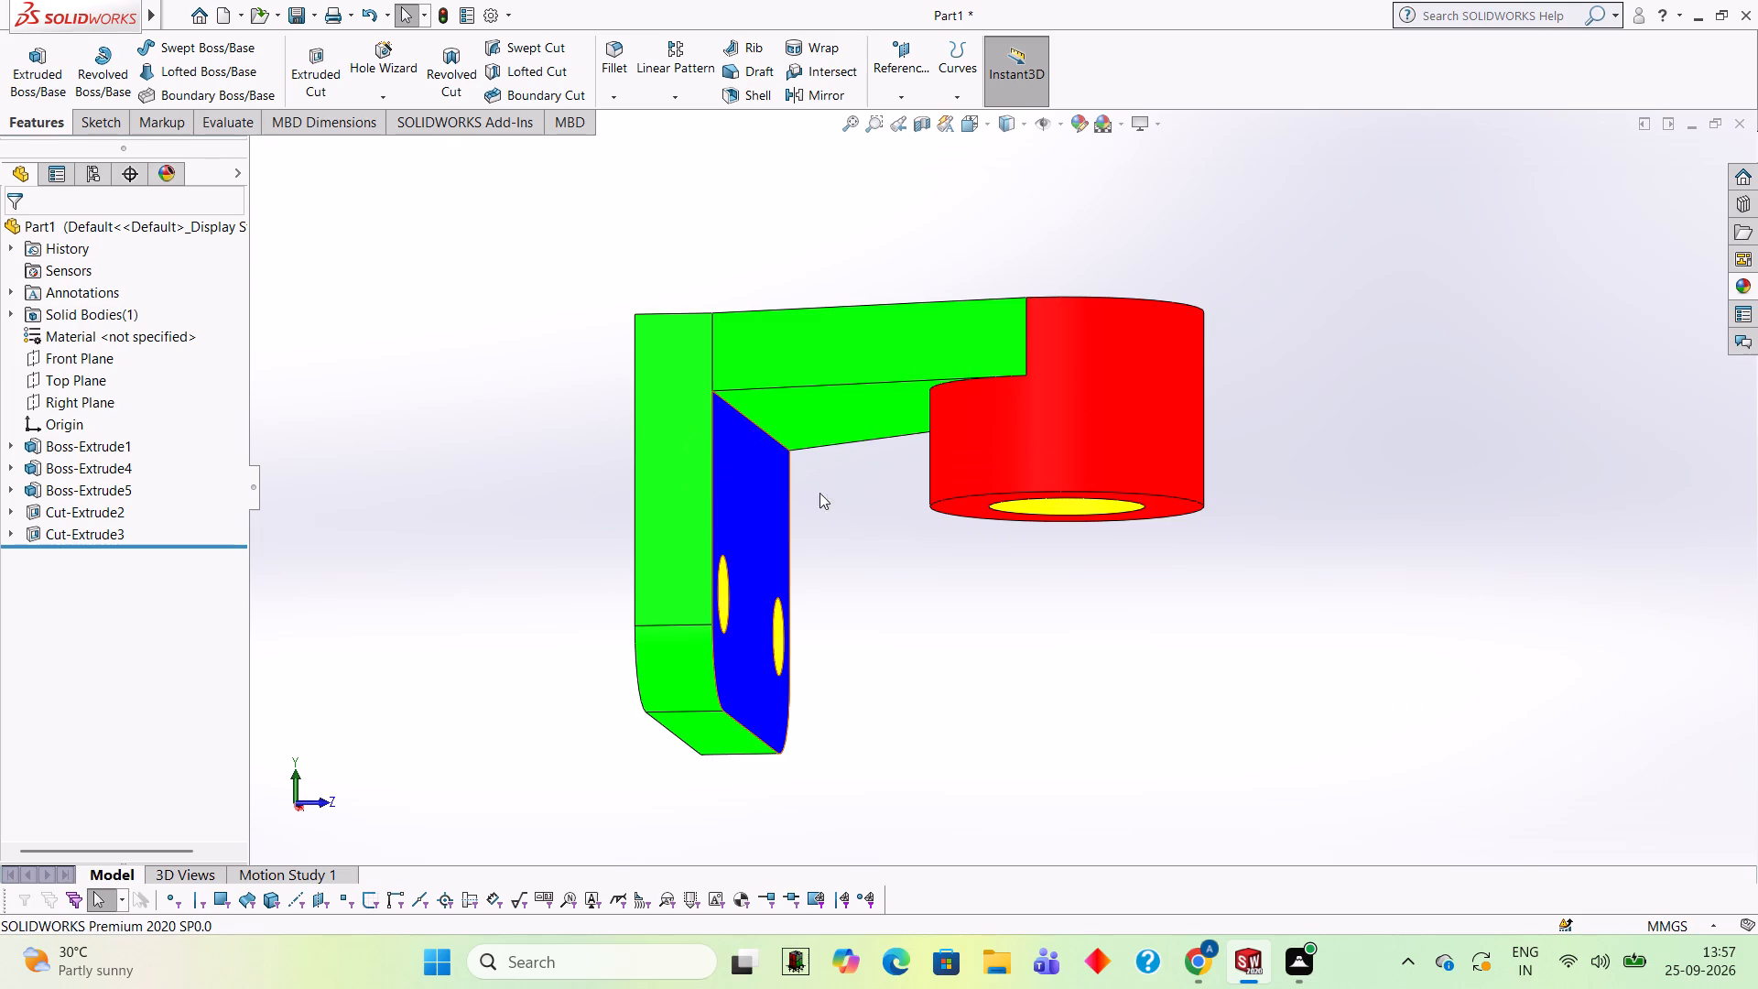
Examine the recoloured bracket from the front, underside and top, checking the plate's edge faces, holes, arm and boss.
middle_click_drag(1346, 525, 1132, 321)
scroll(1150, 331, "up", 2)
middle_click_drag(1167, 344, 1177, 351)
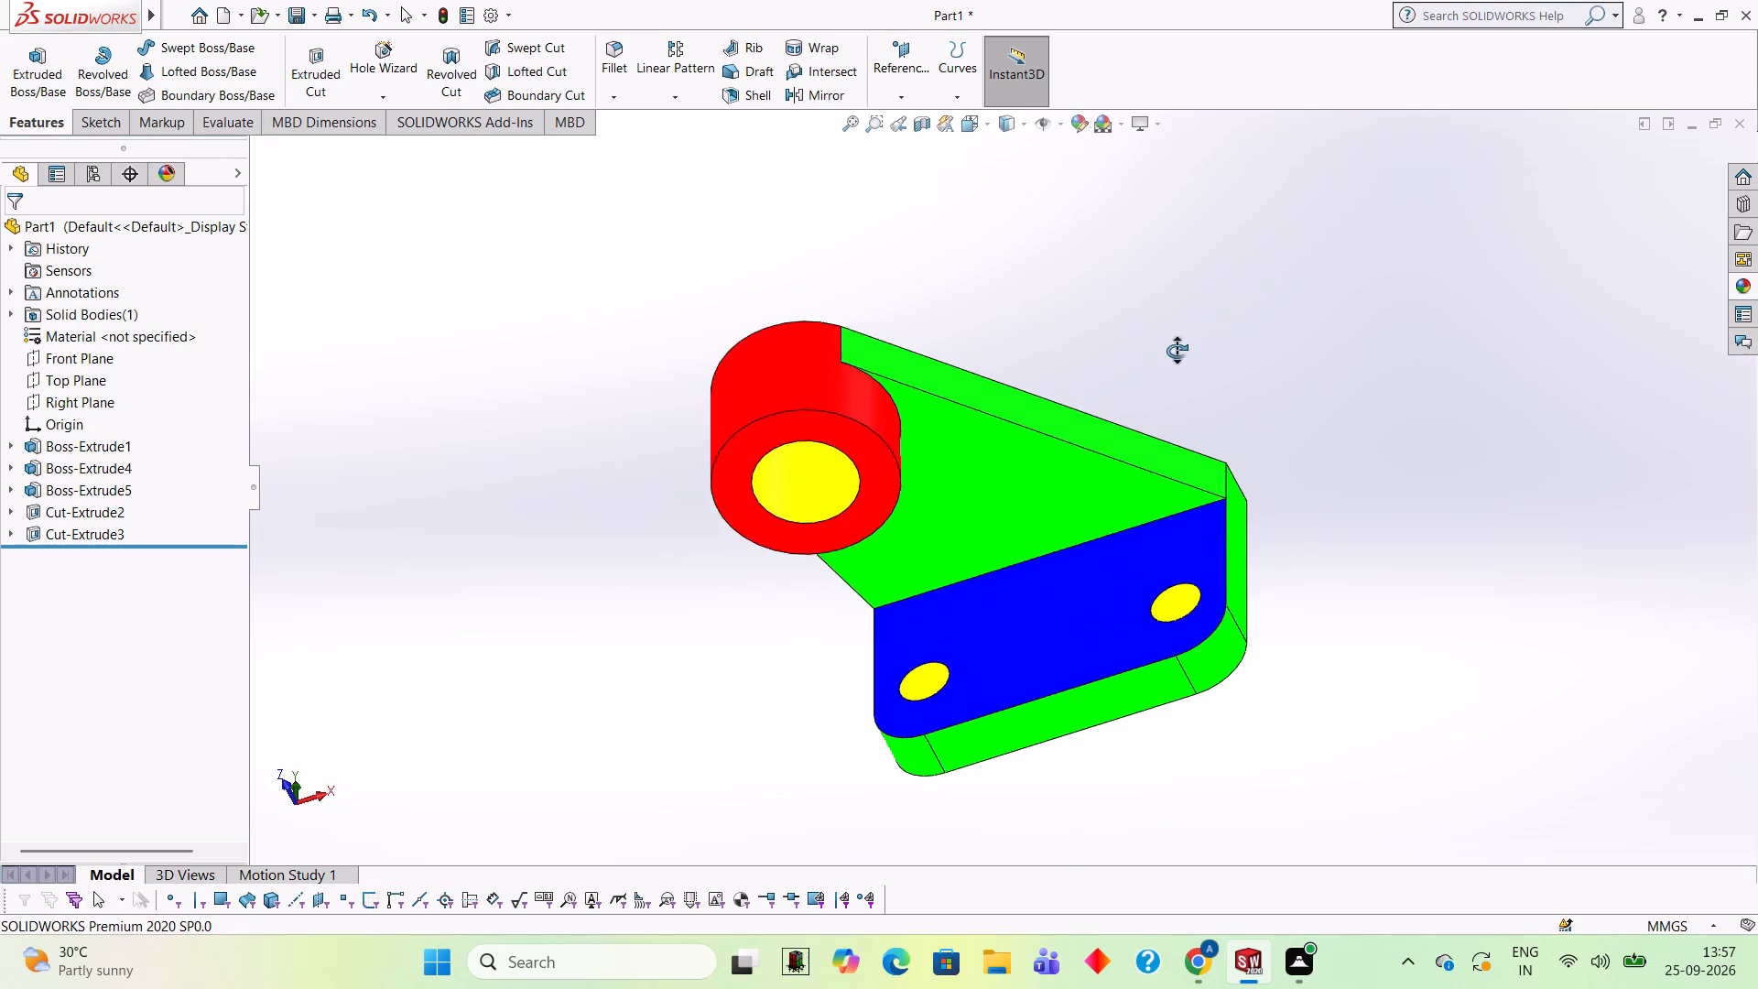
middle_click_drag(1177, 351, 1187, 305)
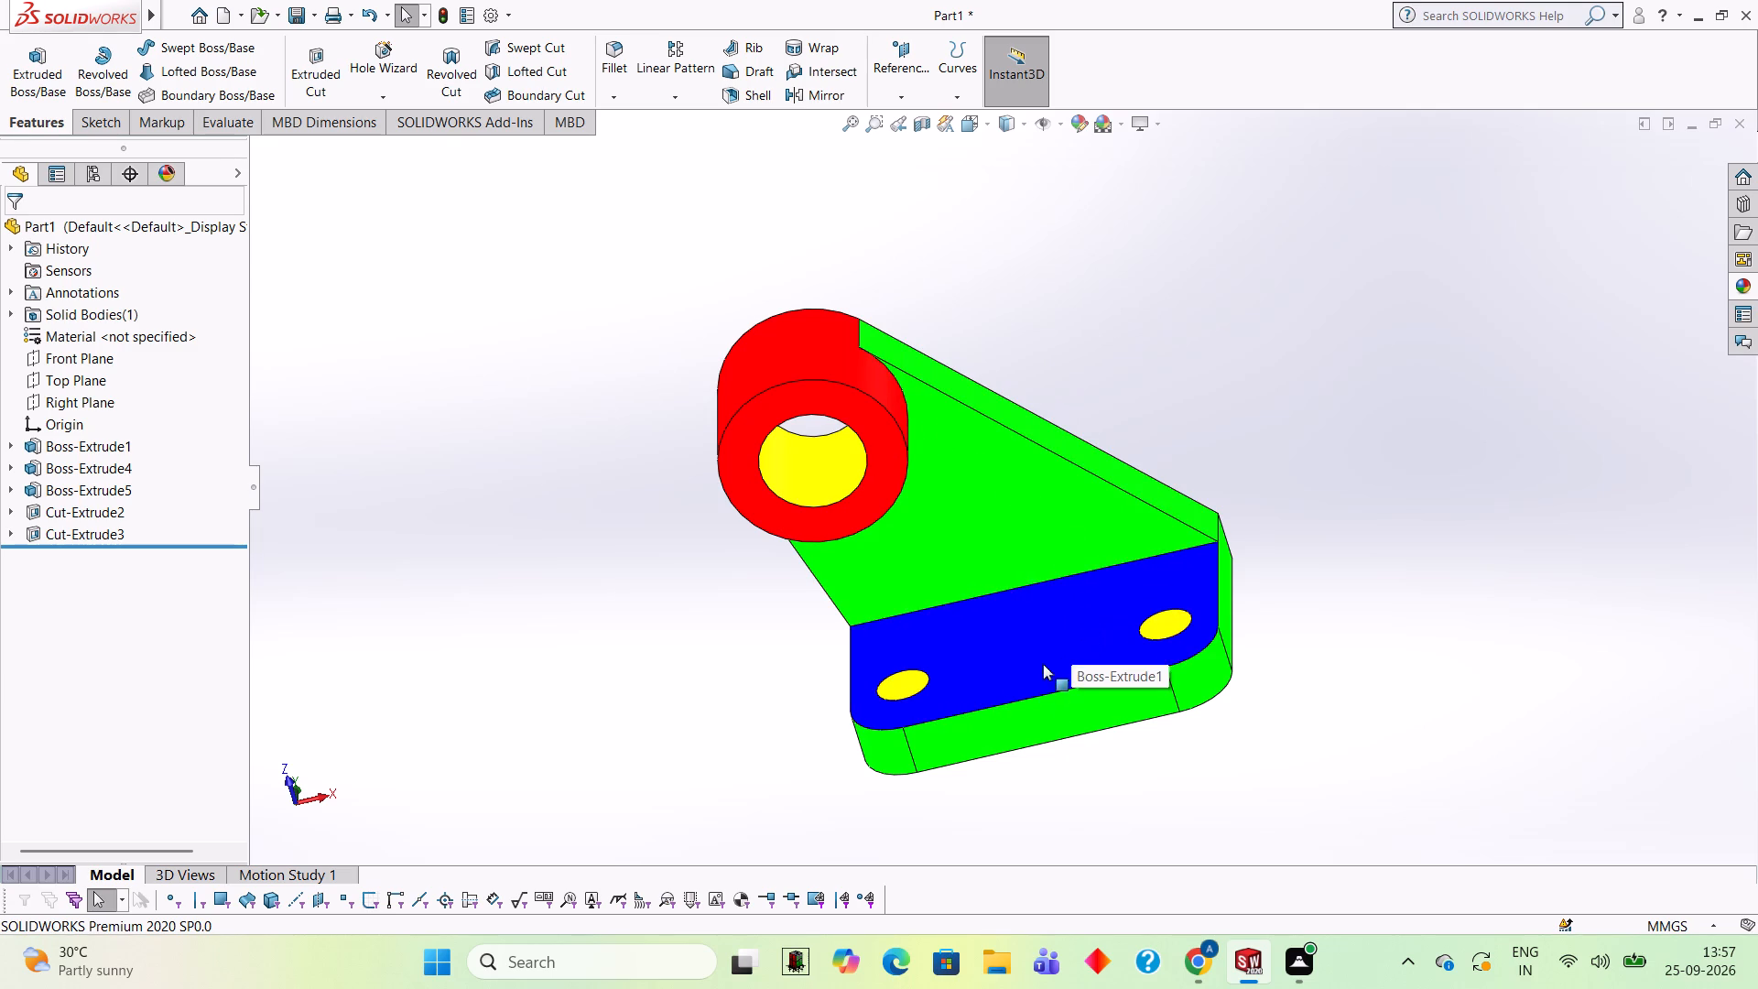
middle_click_drag(1284, 411, 1305, 396)
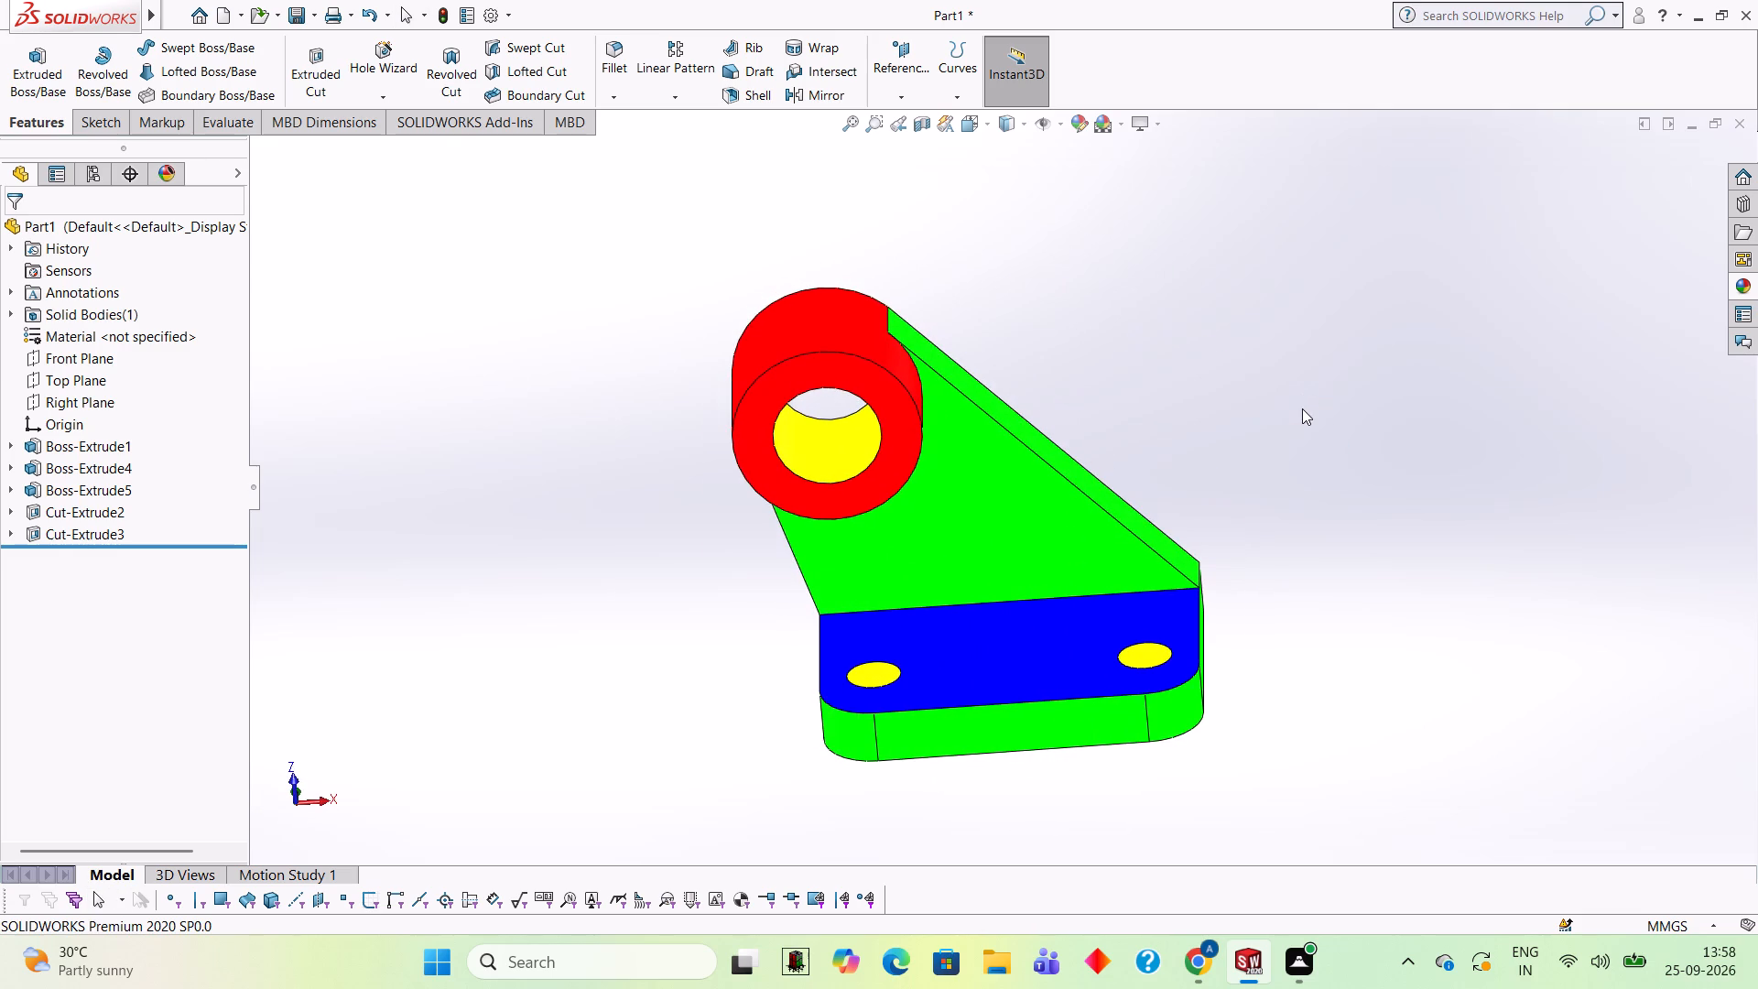
scroll(1302, 408, "up", 1)
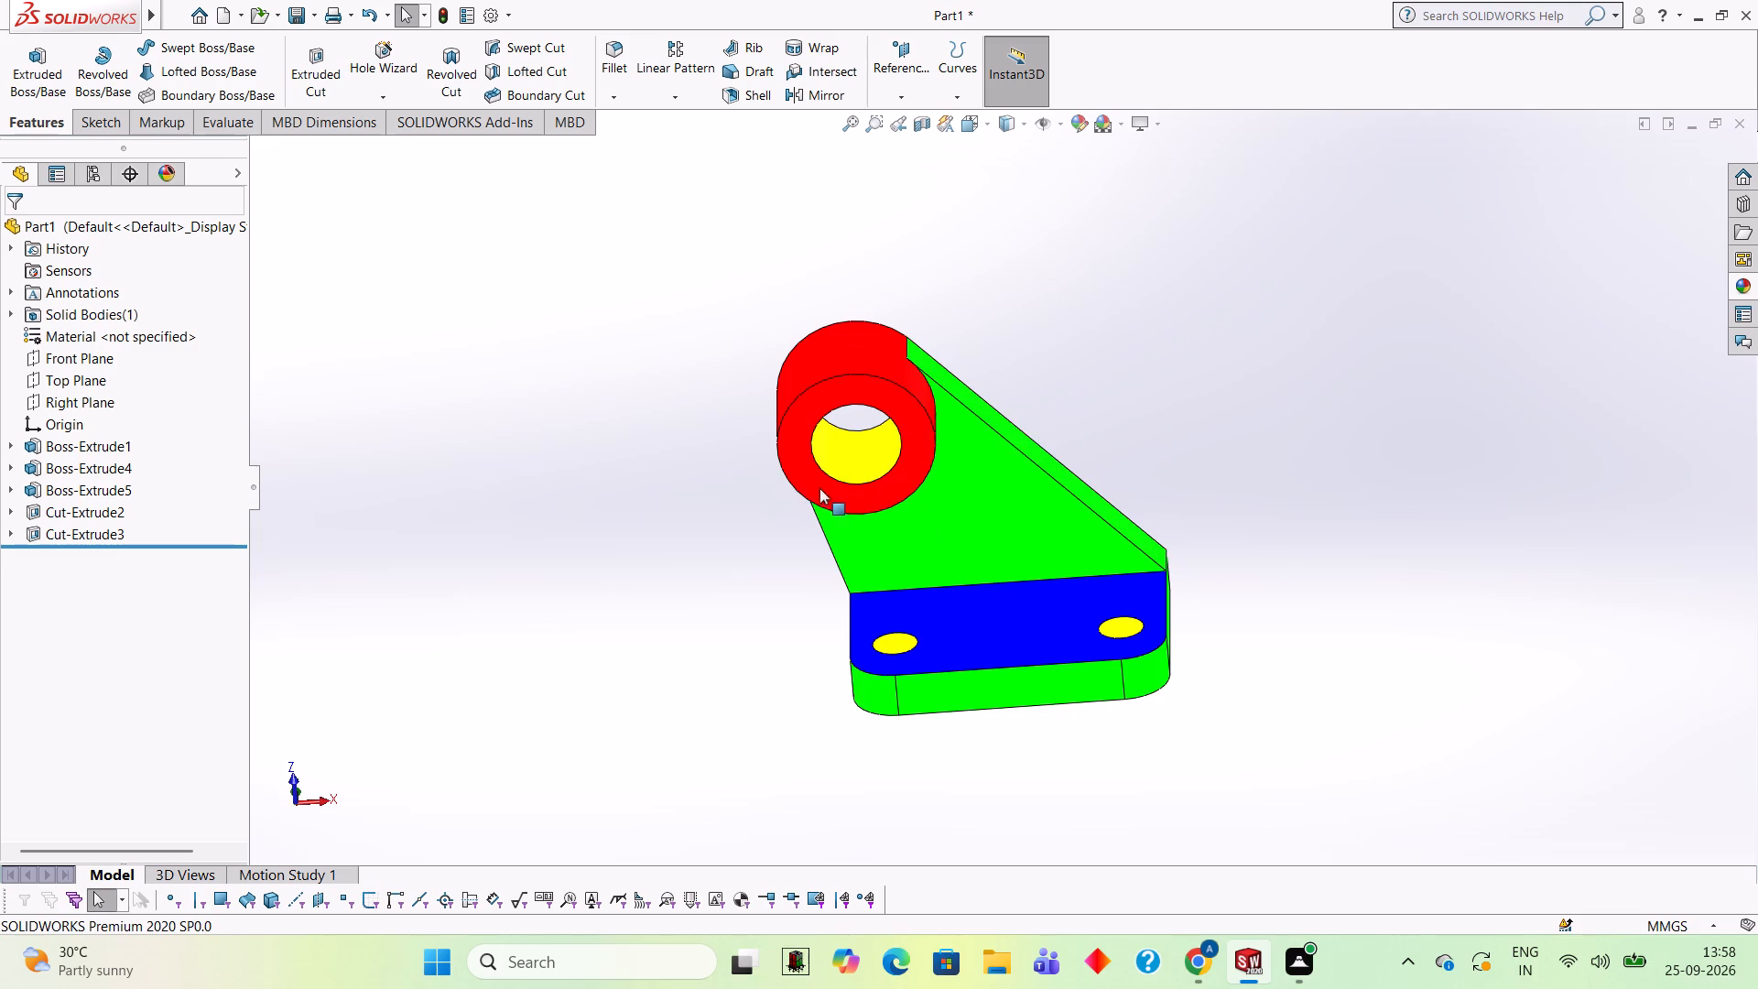
scroll(1273, 340, "up", 1)
scroll(1030, 751, "down", 1)
scroll(1019, 736, "up", 1)
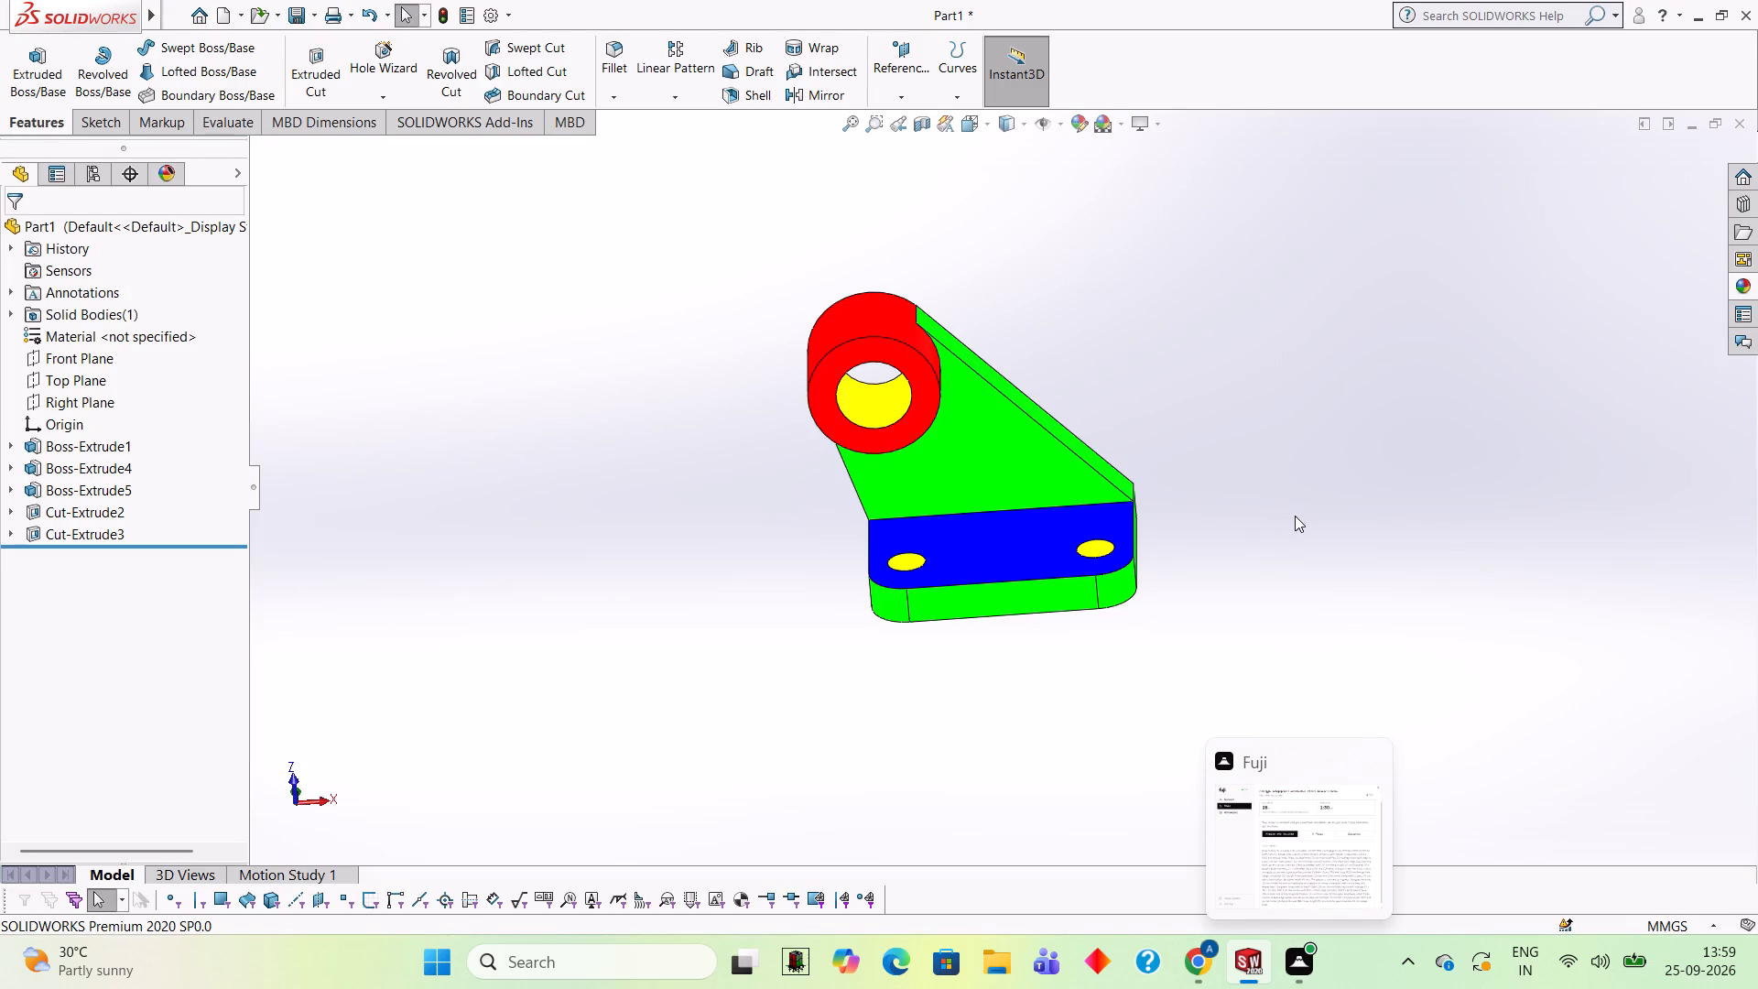
middle_click_drag(1215, 310, 1209, 622)
middle_click_drag(1217, 350, 1214, 506)
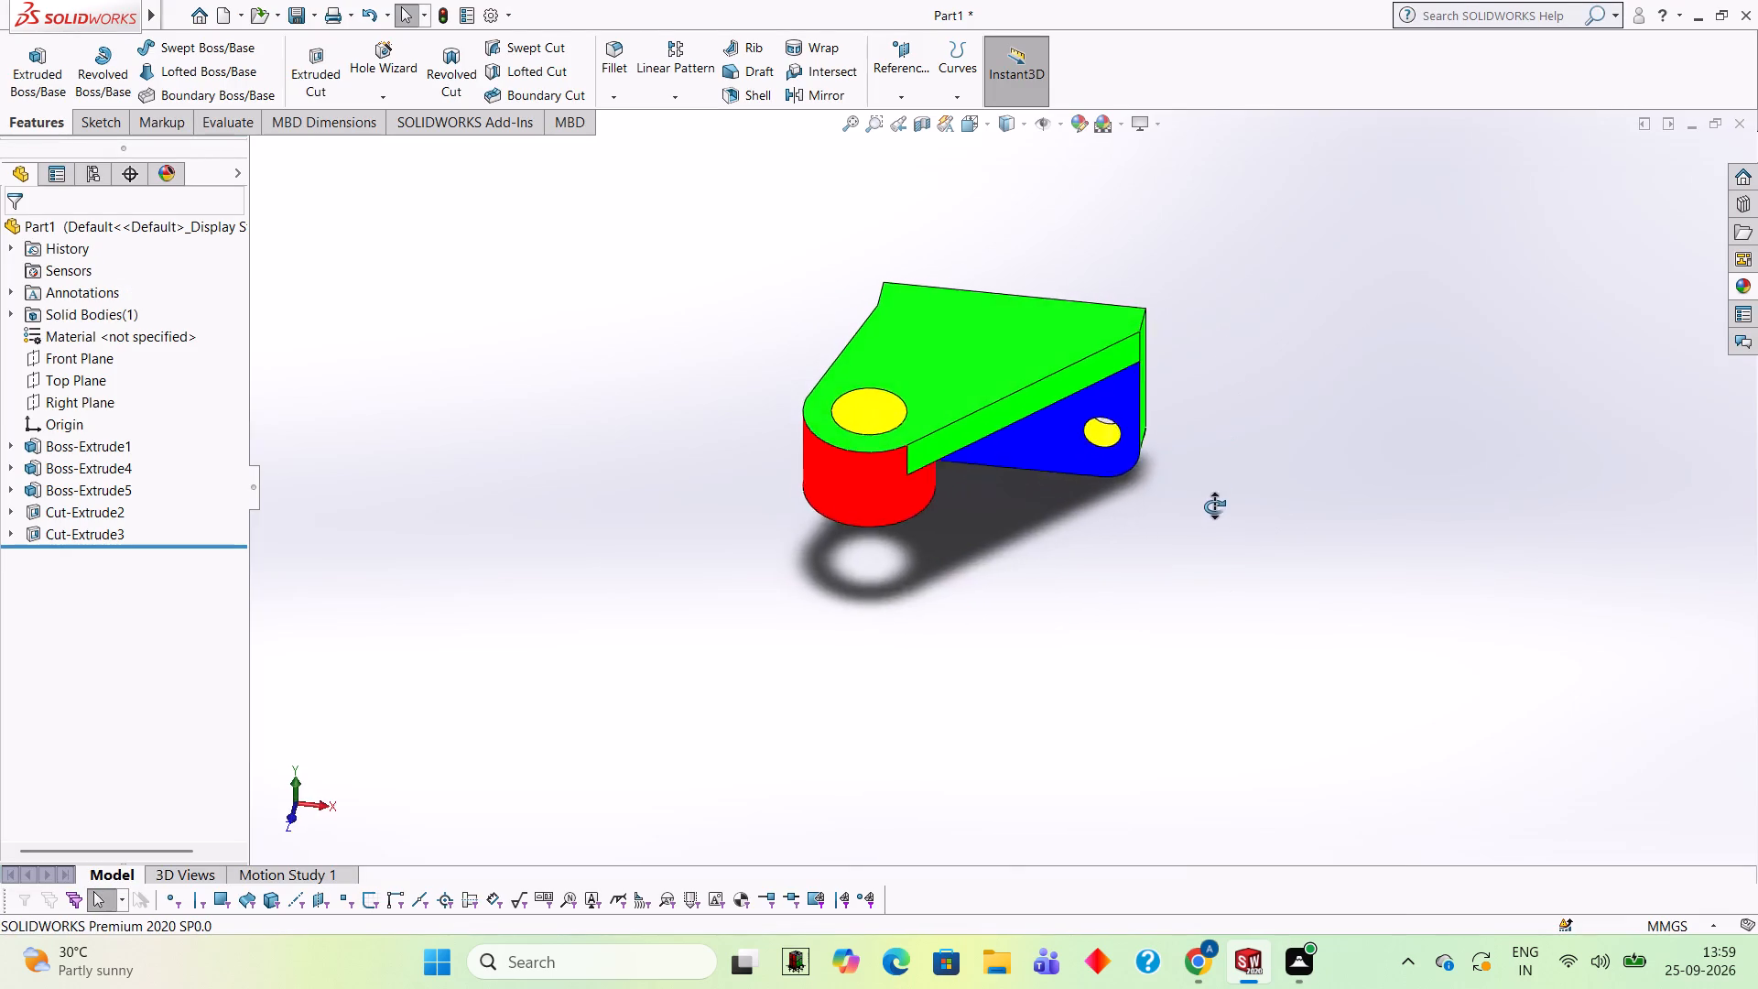
middle_click_drag(1214, 506, 1263, 405)
middle_click_drag(1215, 532, 1201, 352)
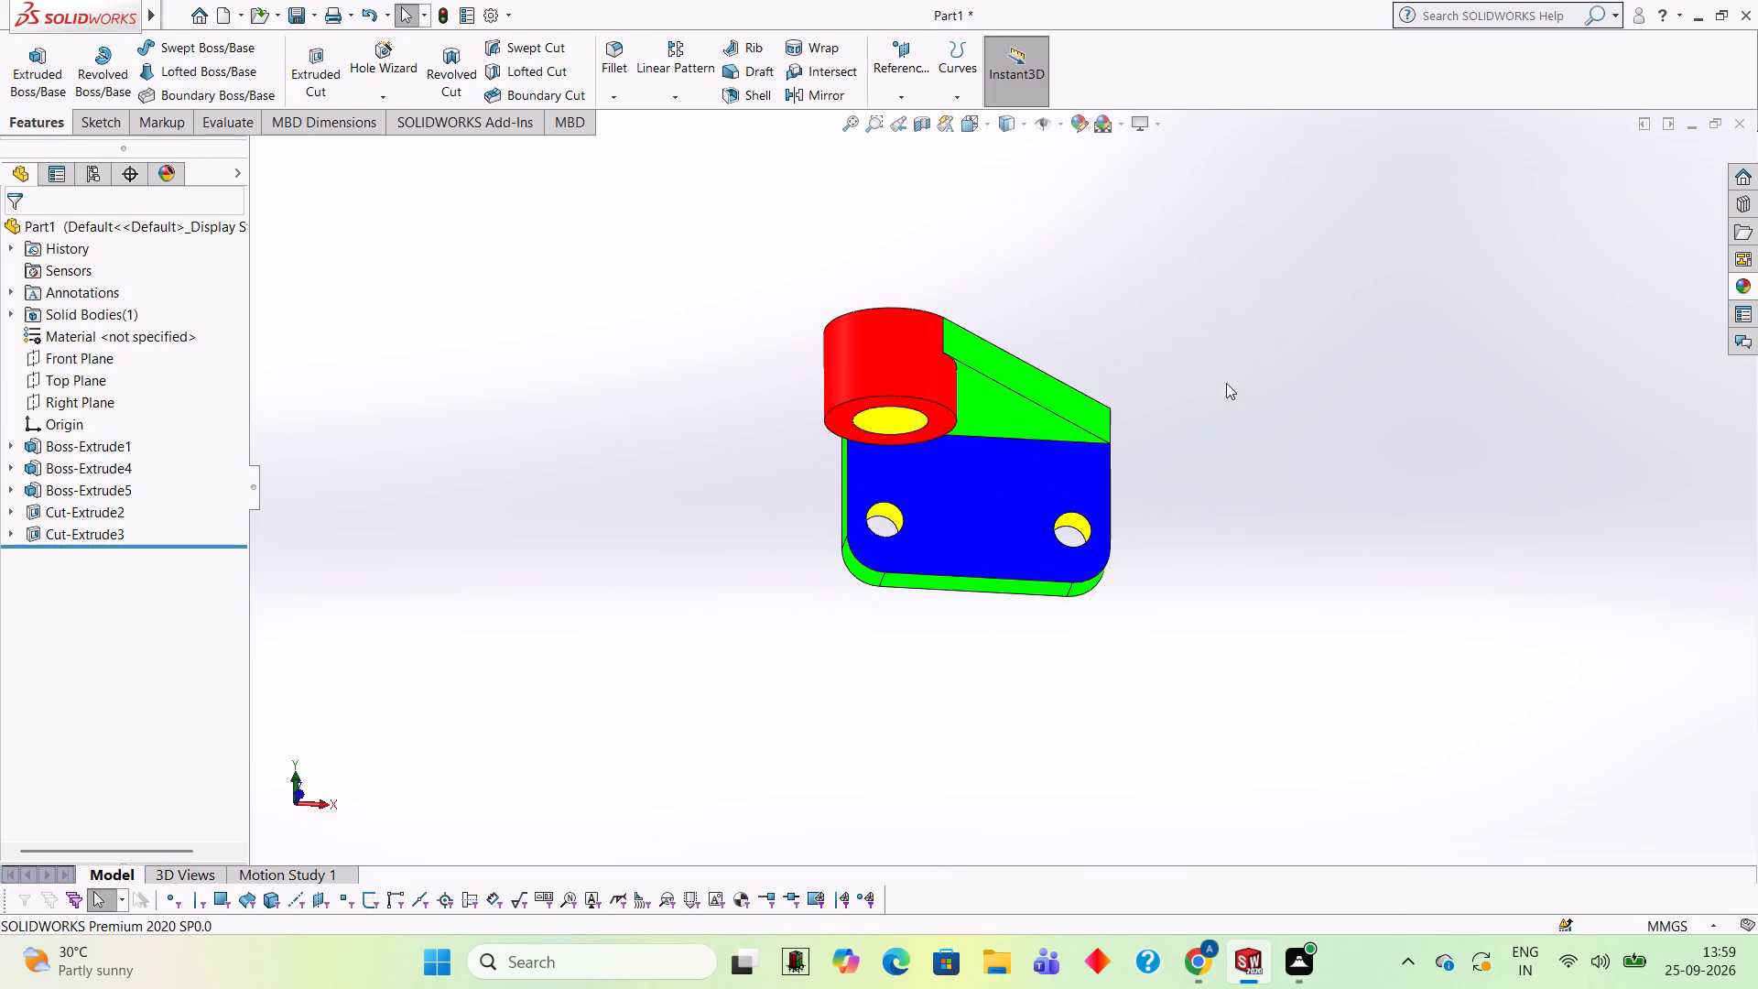
middle_click_drag(1221, 458, 1213, 281)
middle_click_drag(1270, 418, 1269, 398)
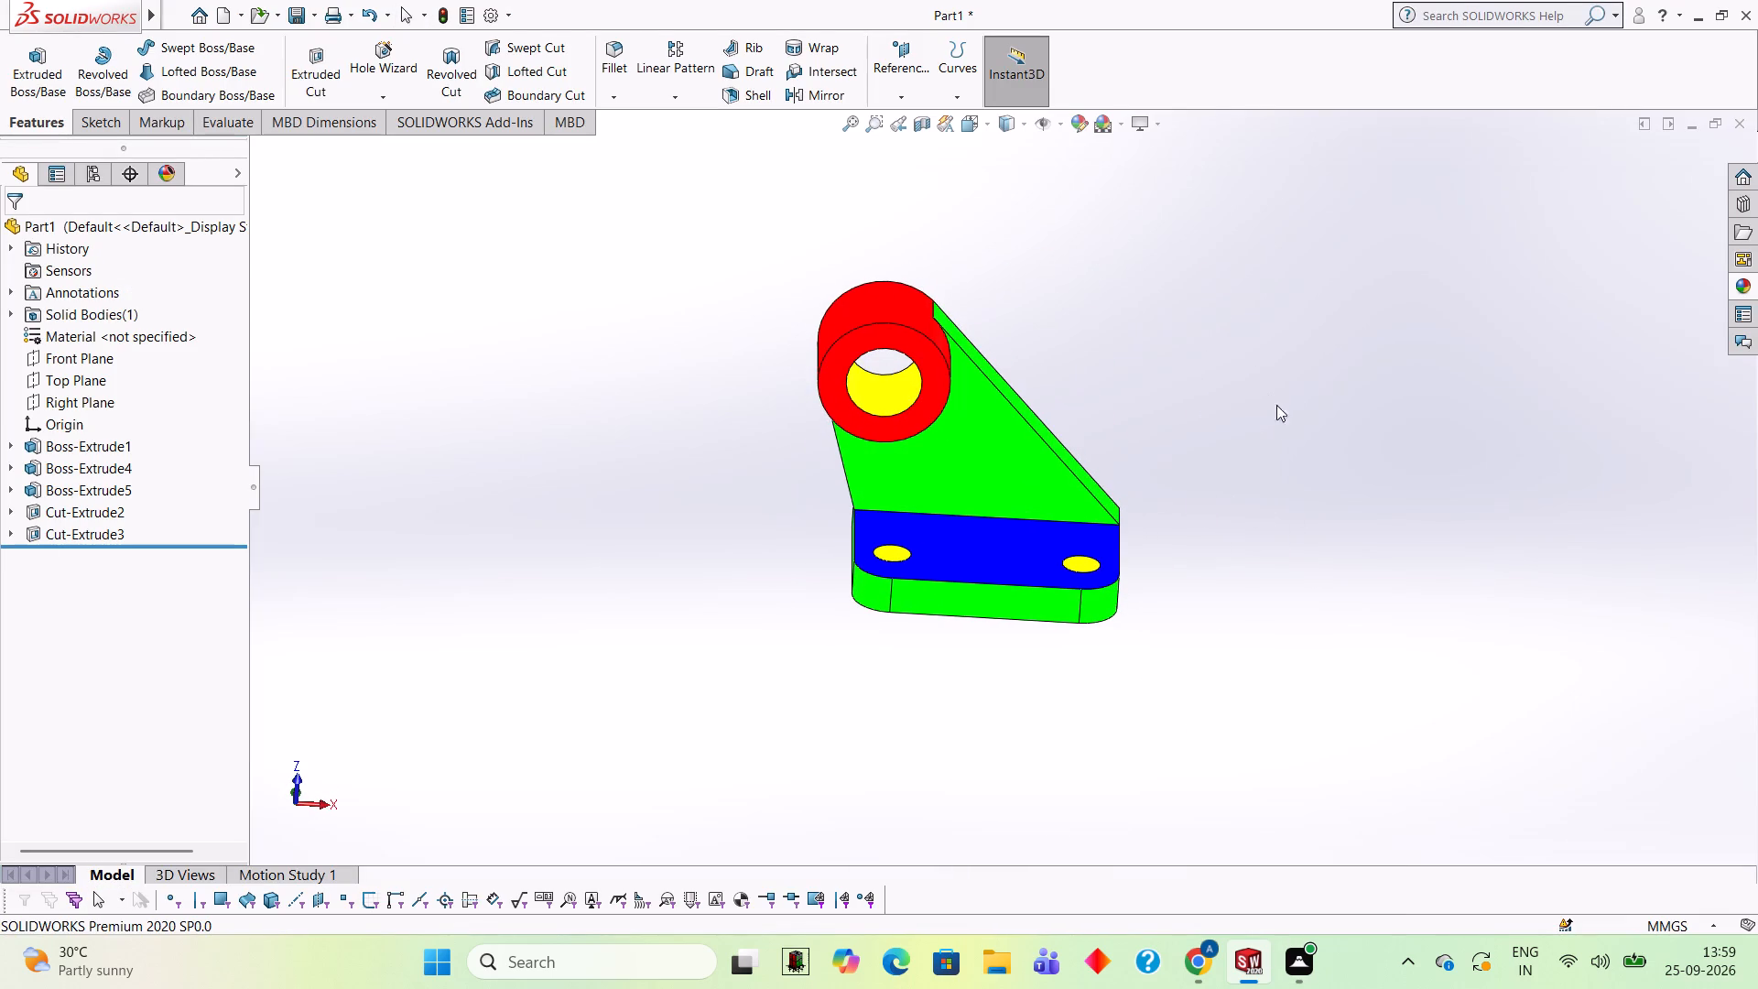
middle_click_drag(1286, 722, 1283, 571)
scroll(1275, 524, "down", 1)
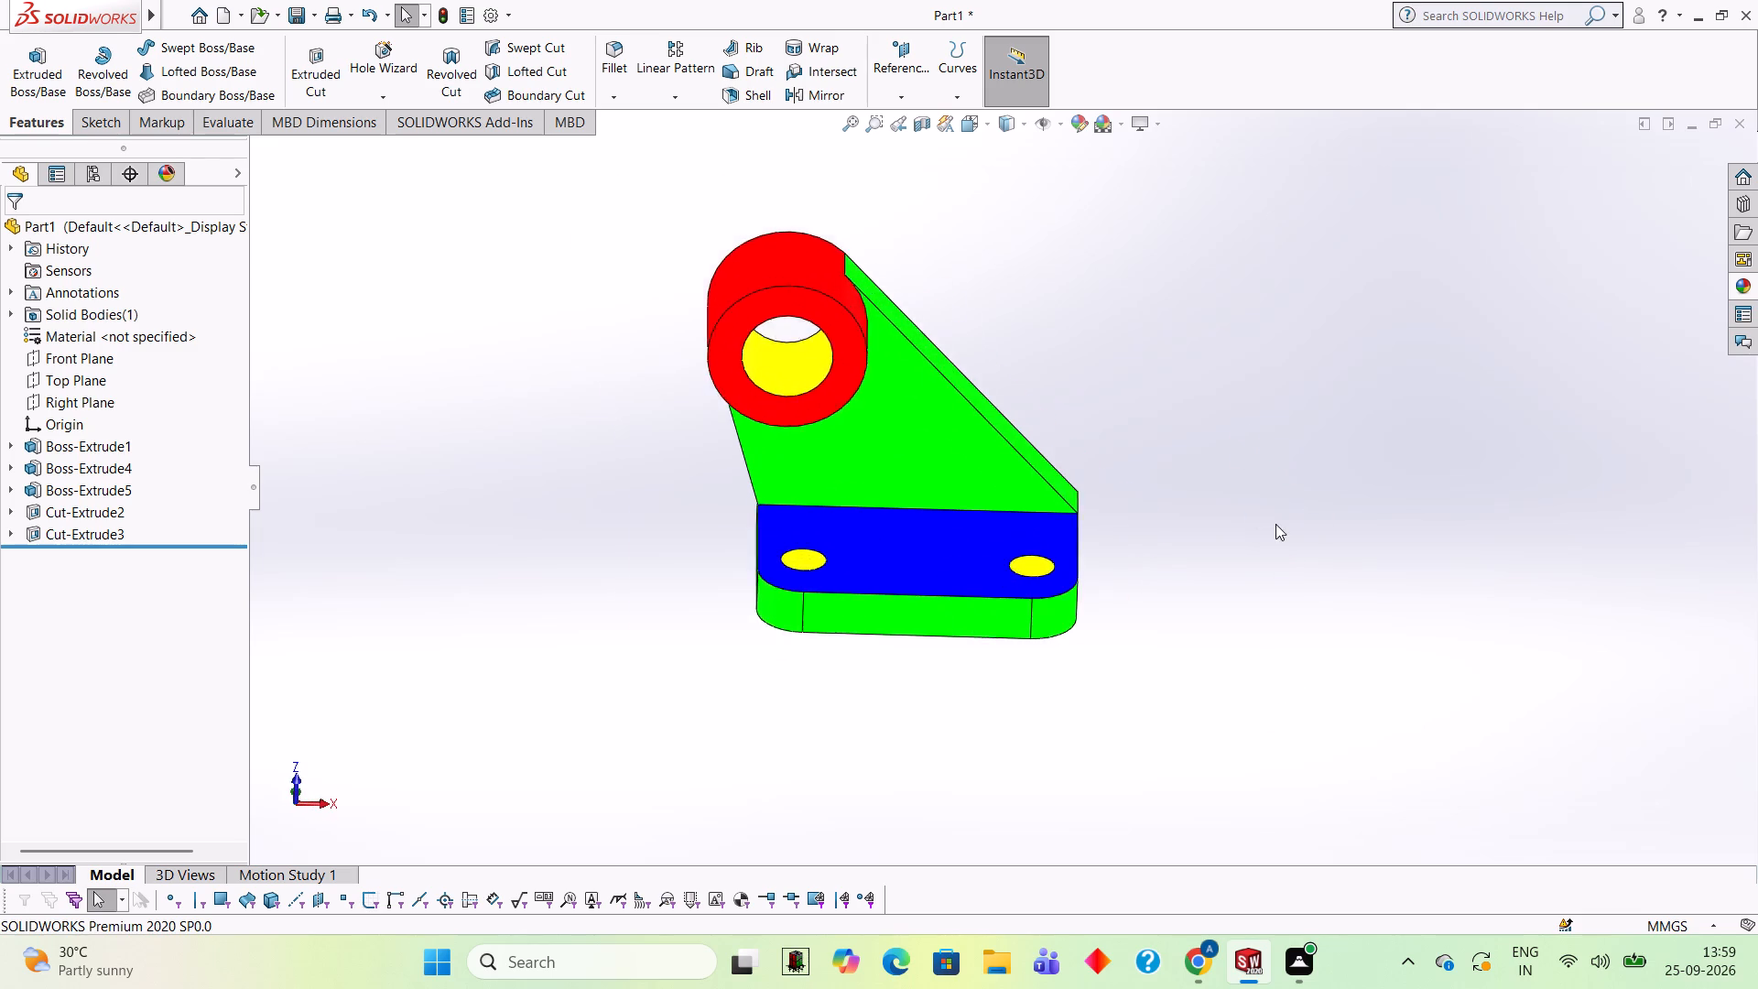
scroll(1275, 524, "down", 1)
scroll(1275, 524, "up", 3)
scroll(605, 283, "down", 1)
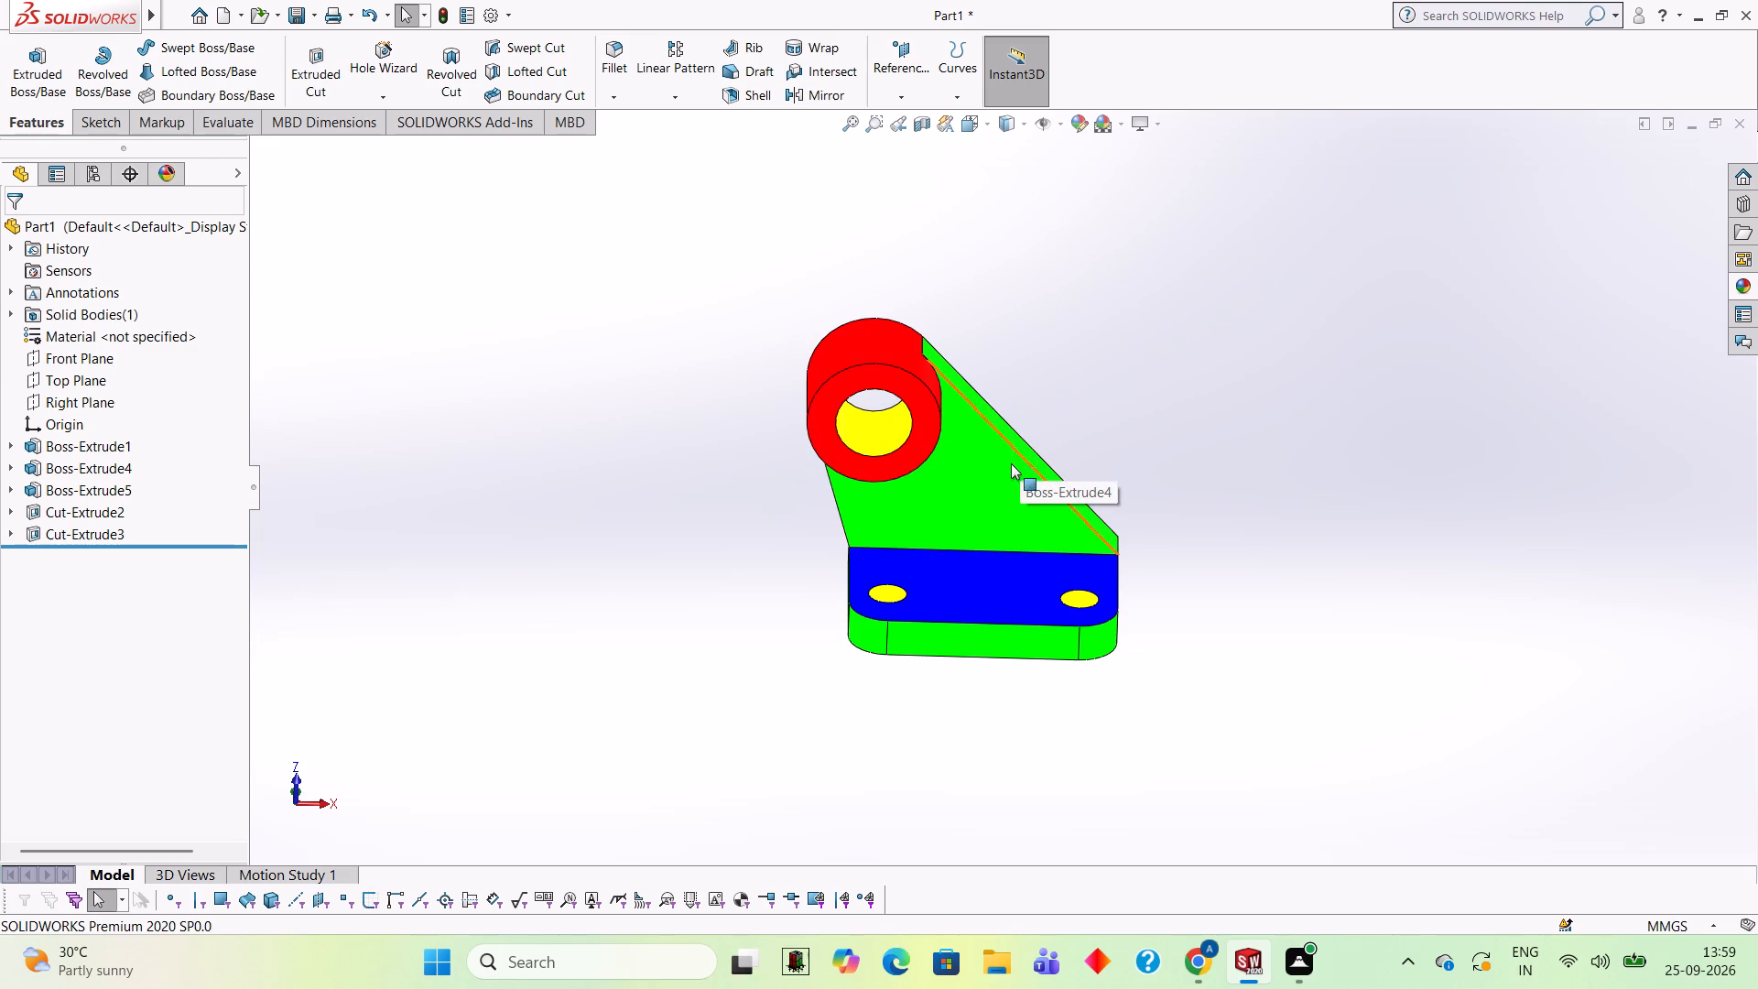
middle_click_drag(1128, 395, 1082, 471)
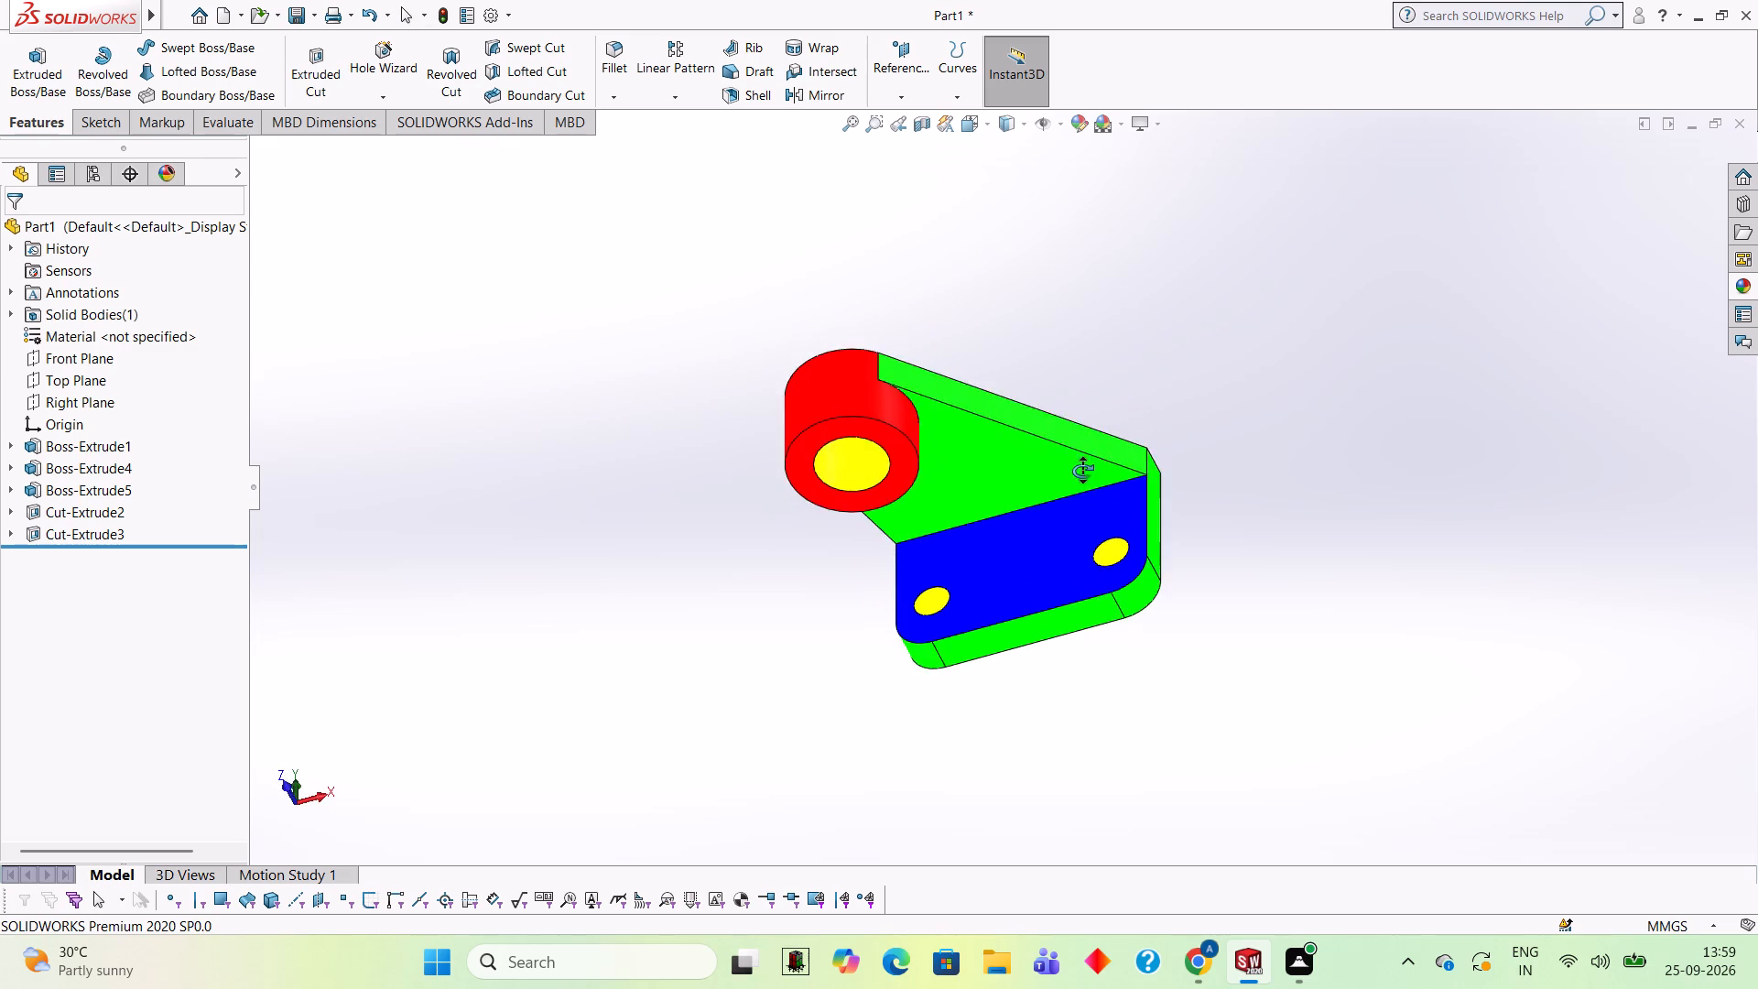
middle_click_drag(1082, 471, 1065, 536)
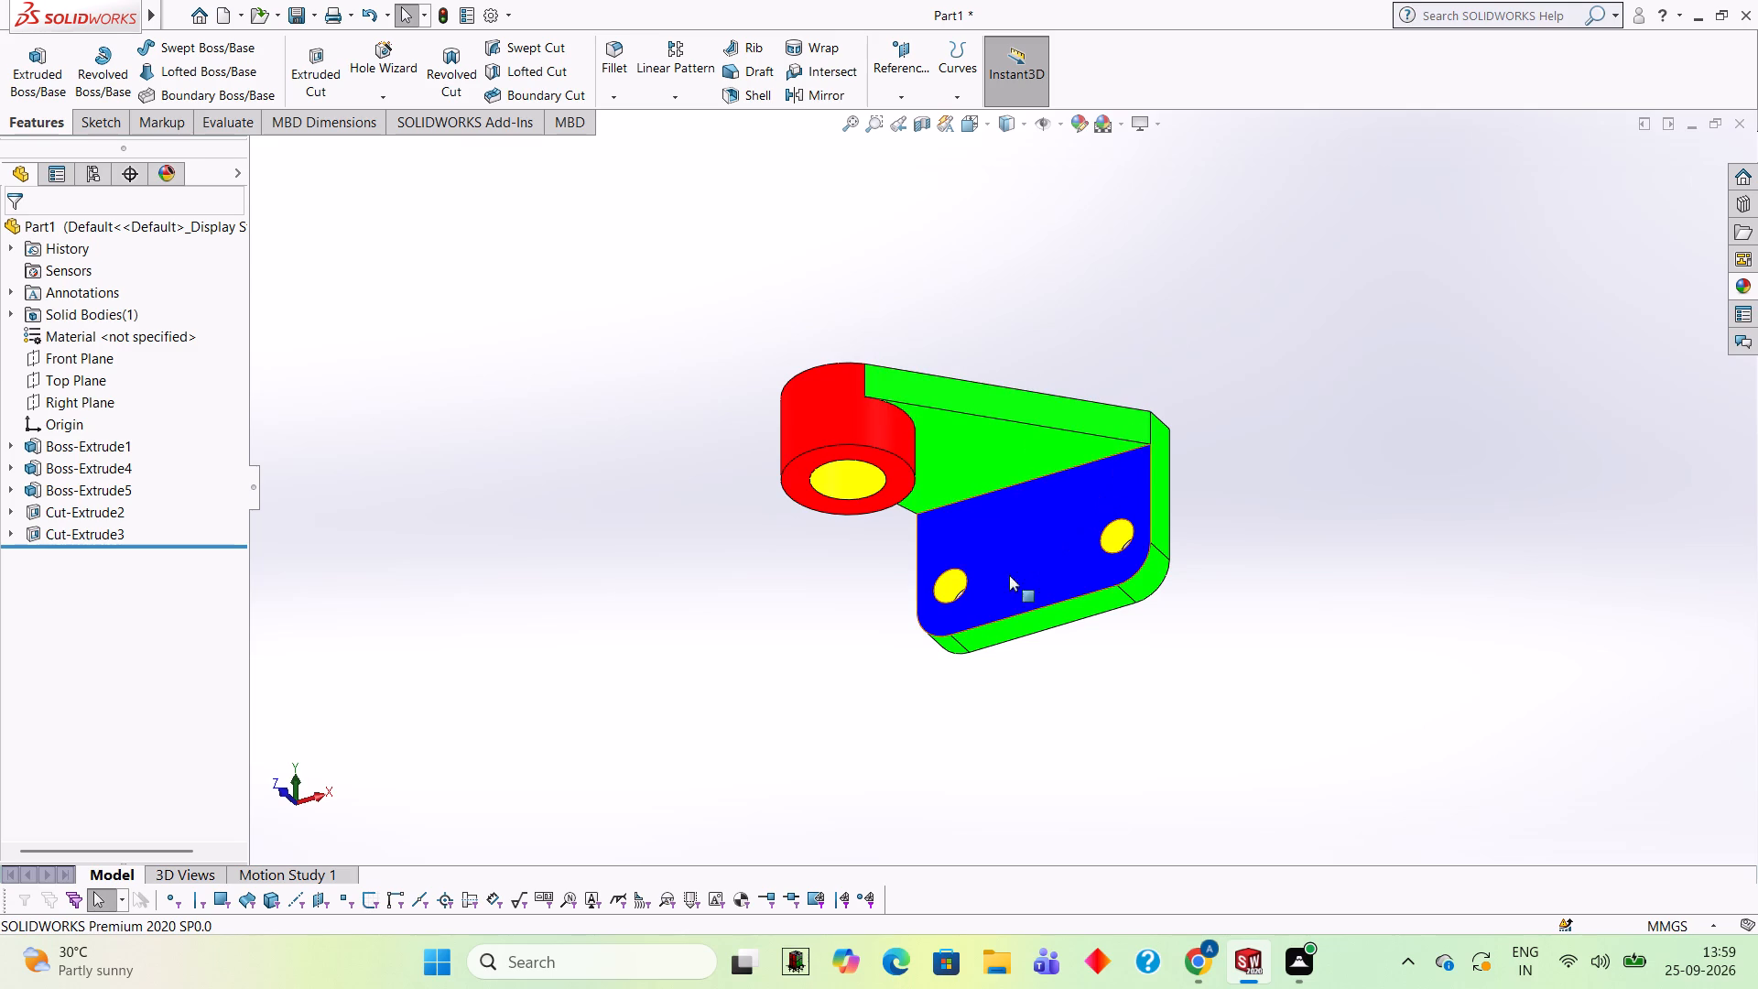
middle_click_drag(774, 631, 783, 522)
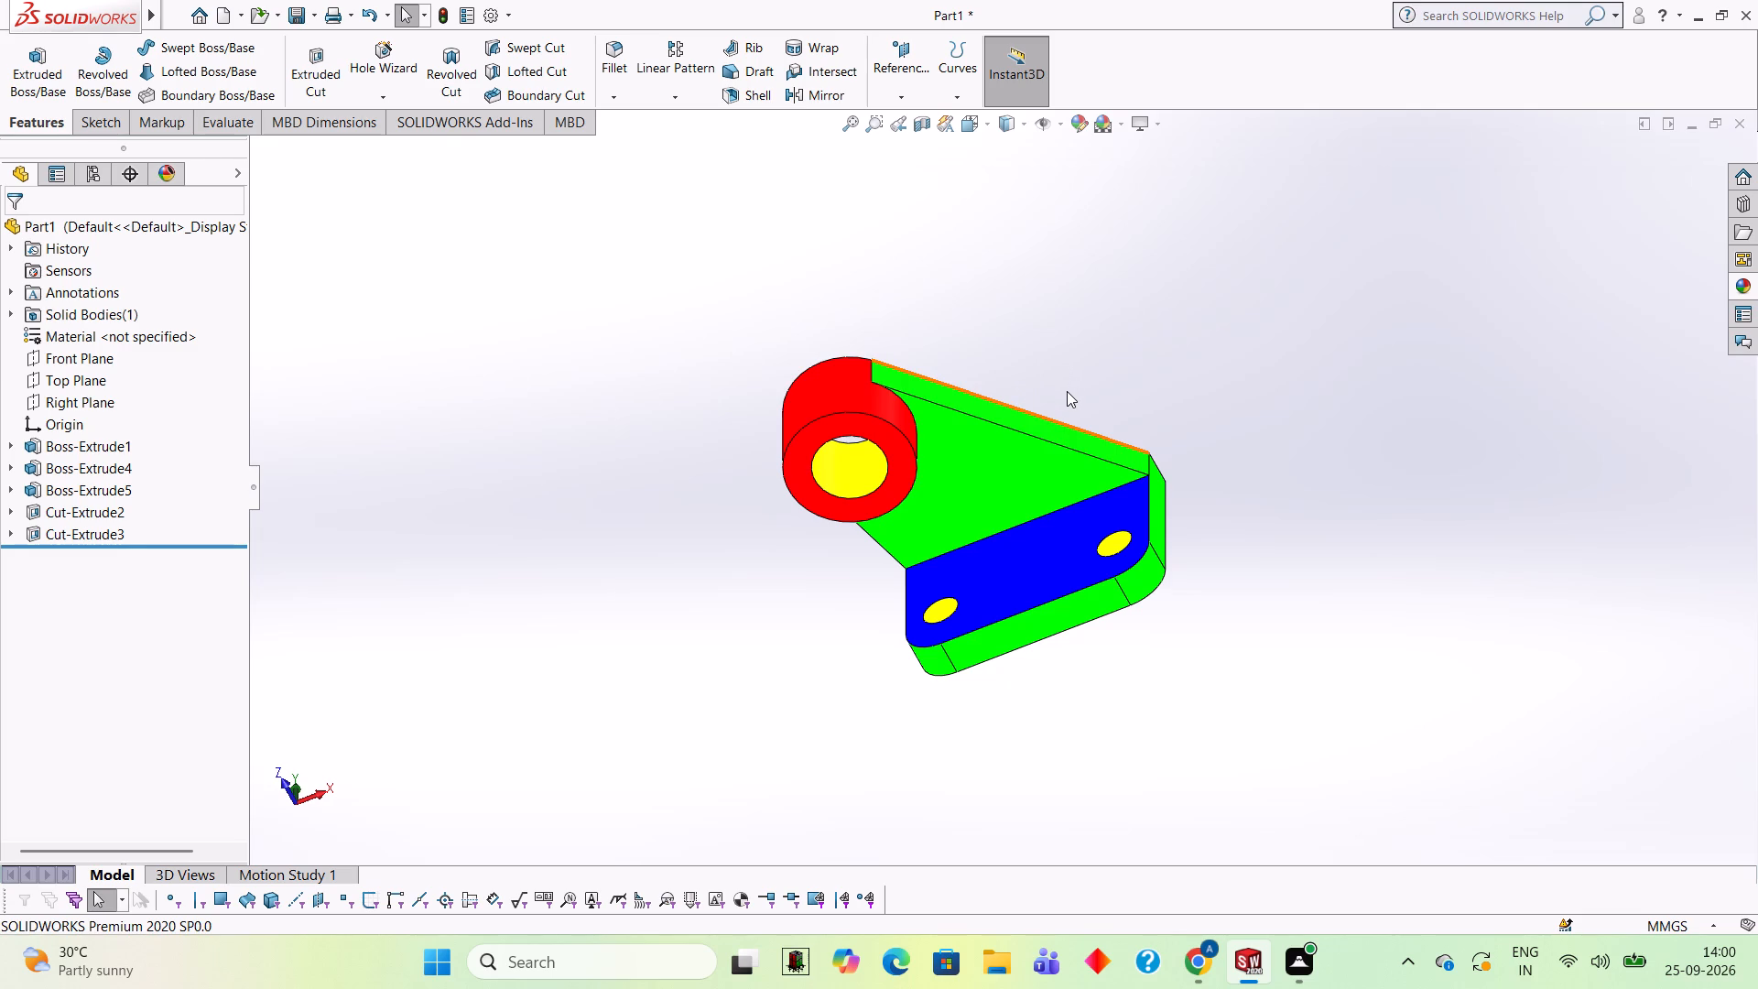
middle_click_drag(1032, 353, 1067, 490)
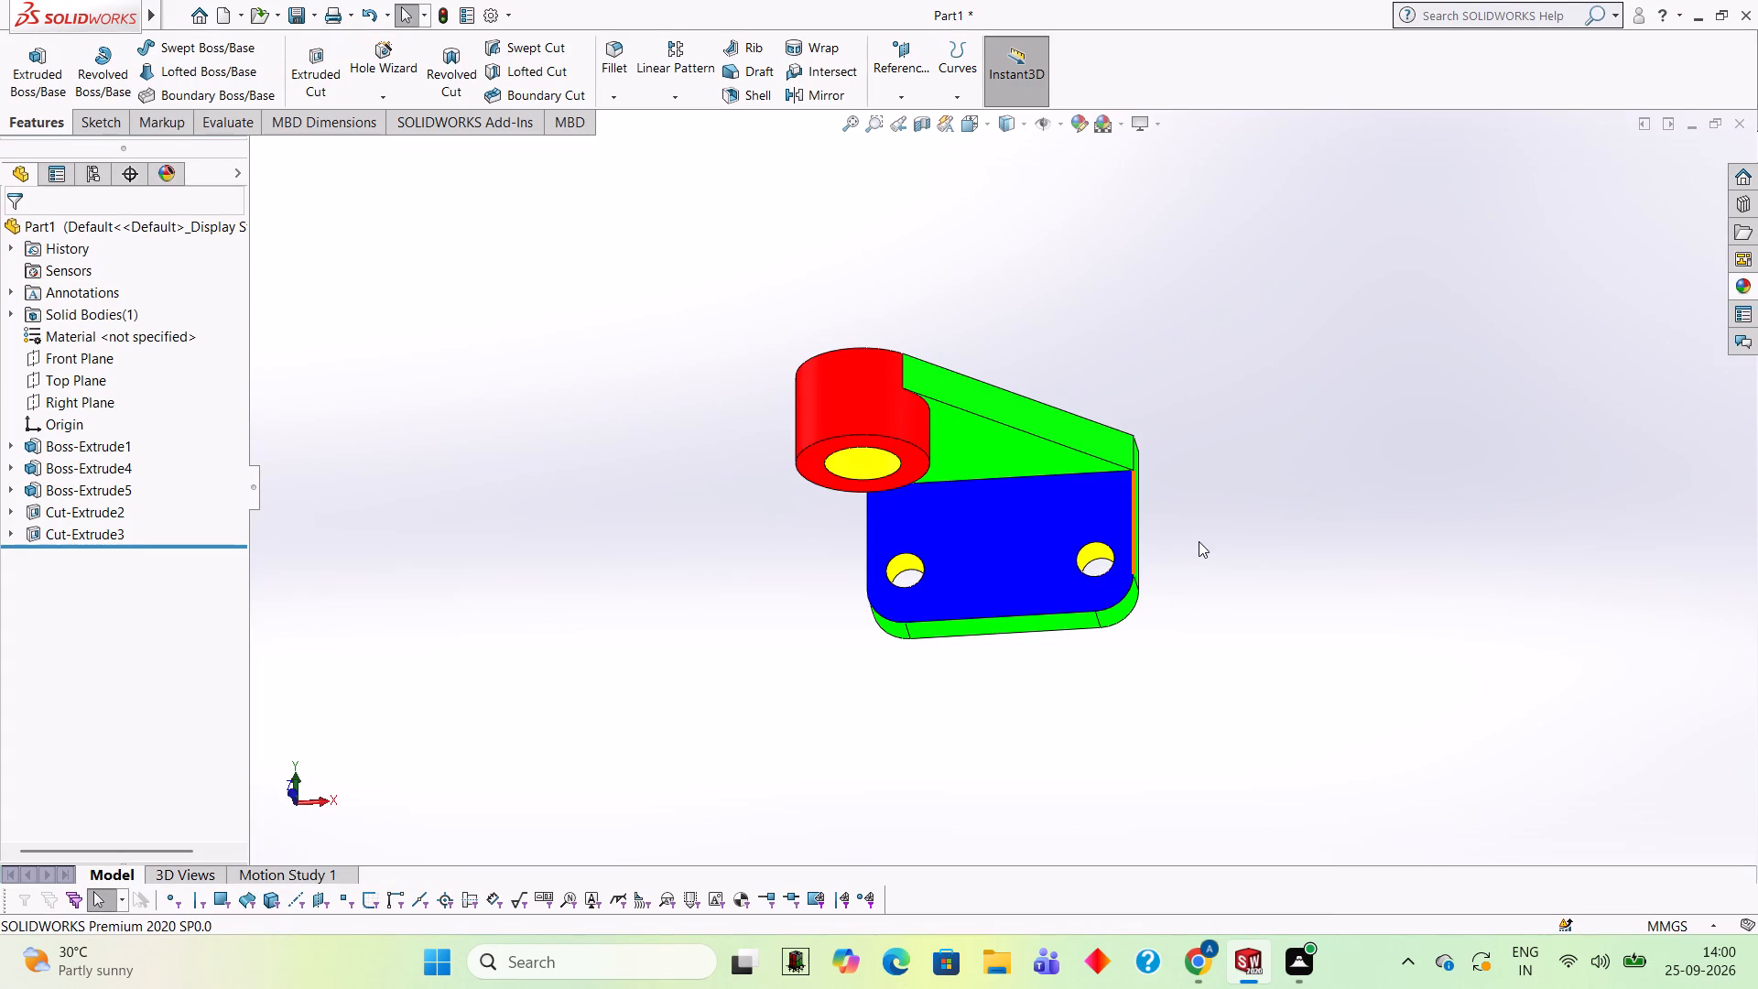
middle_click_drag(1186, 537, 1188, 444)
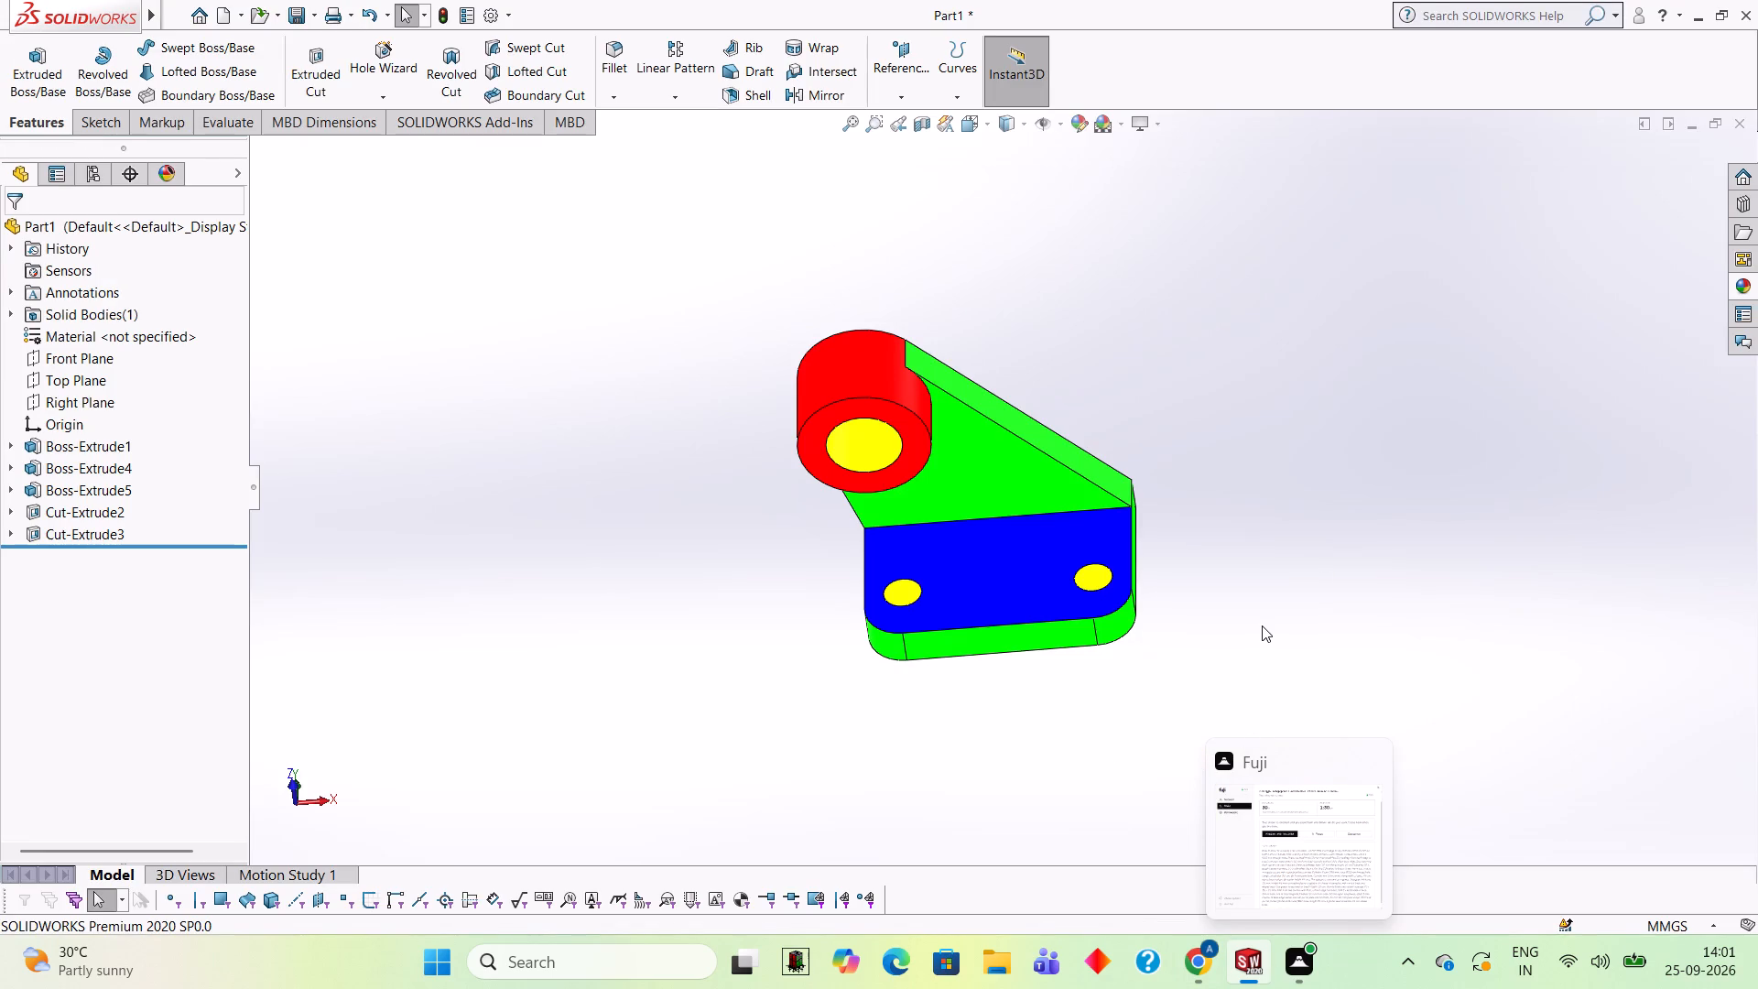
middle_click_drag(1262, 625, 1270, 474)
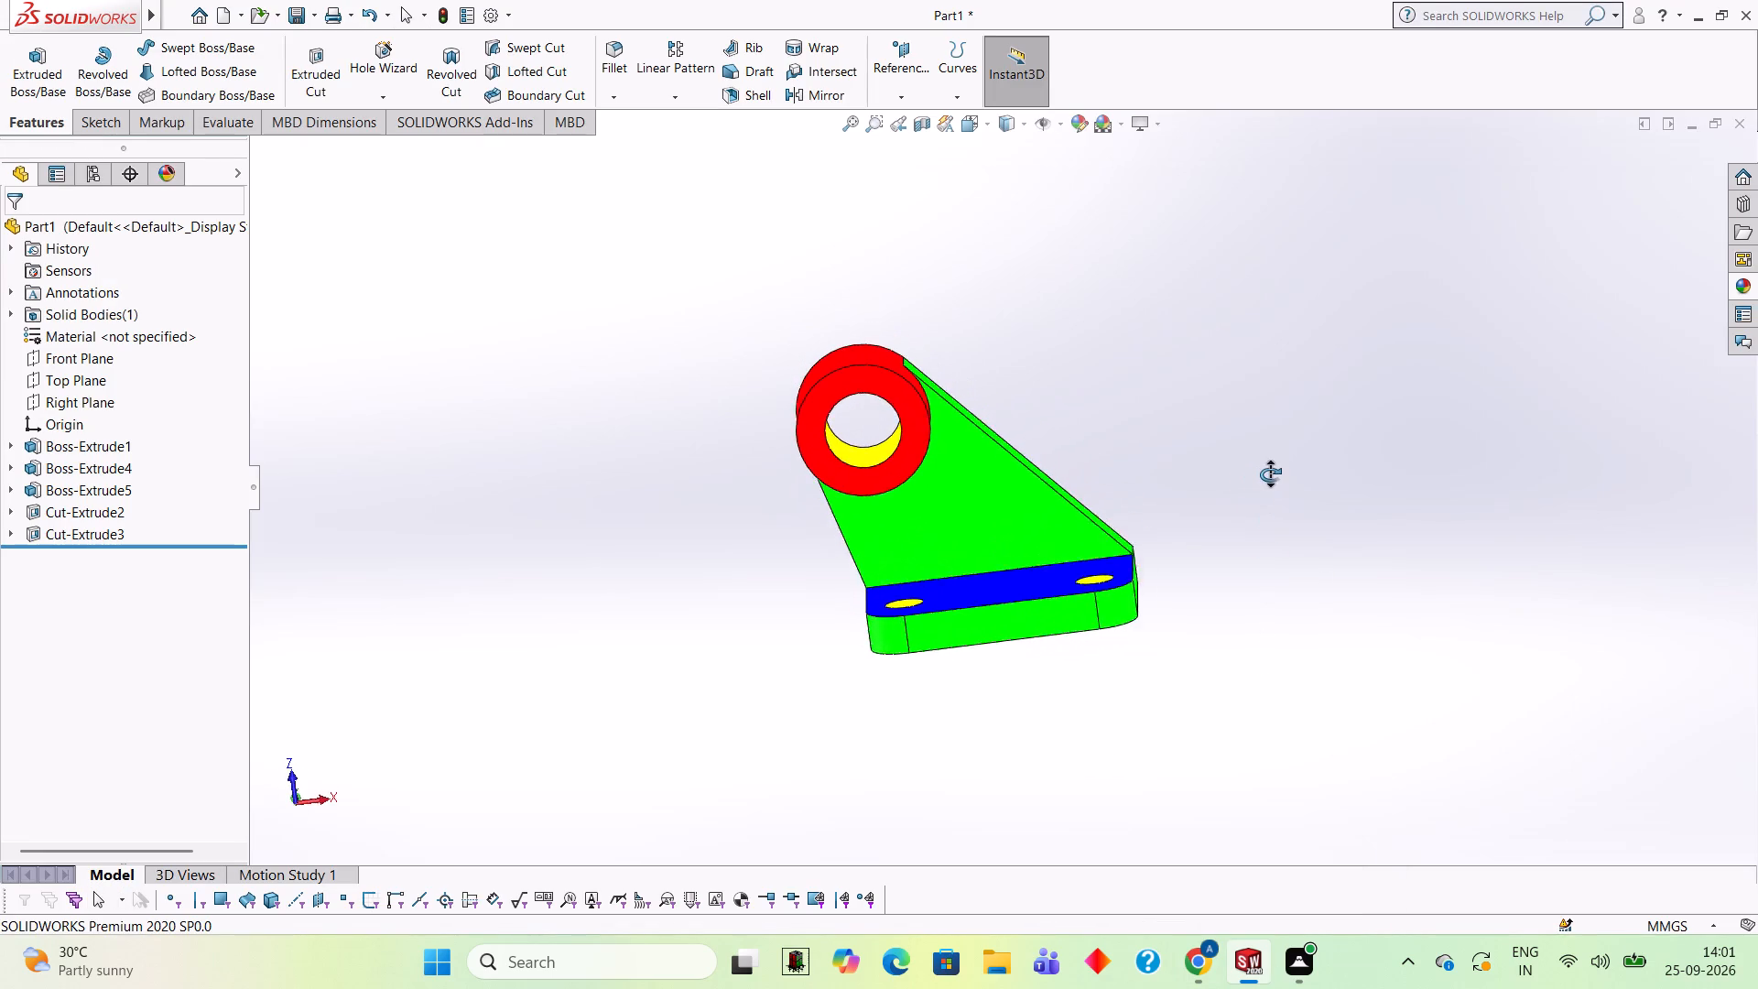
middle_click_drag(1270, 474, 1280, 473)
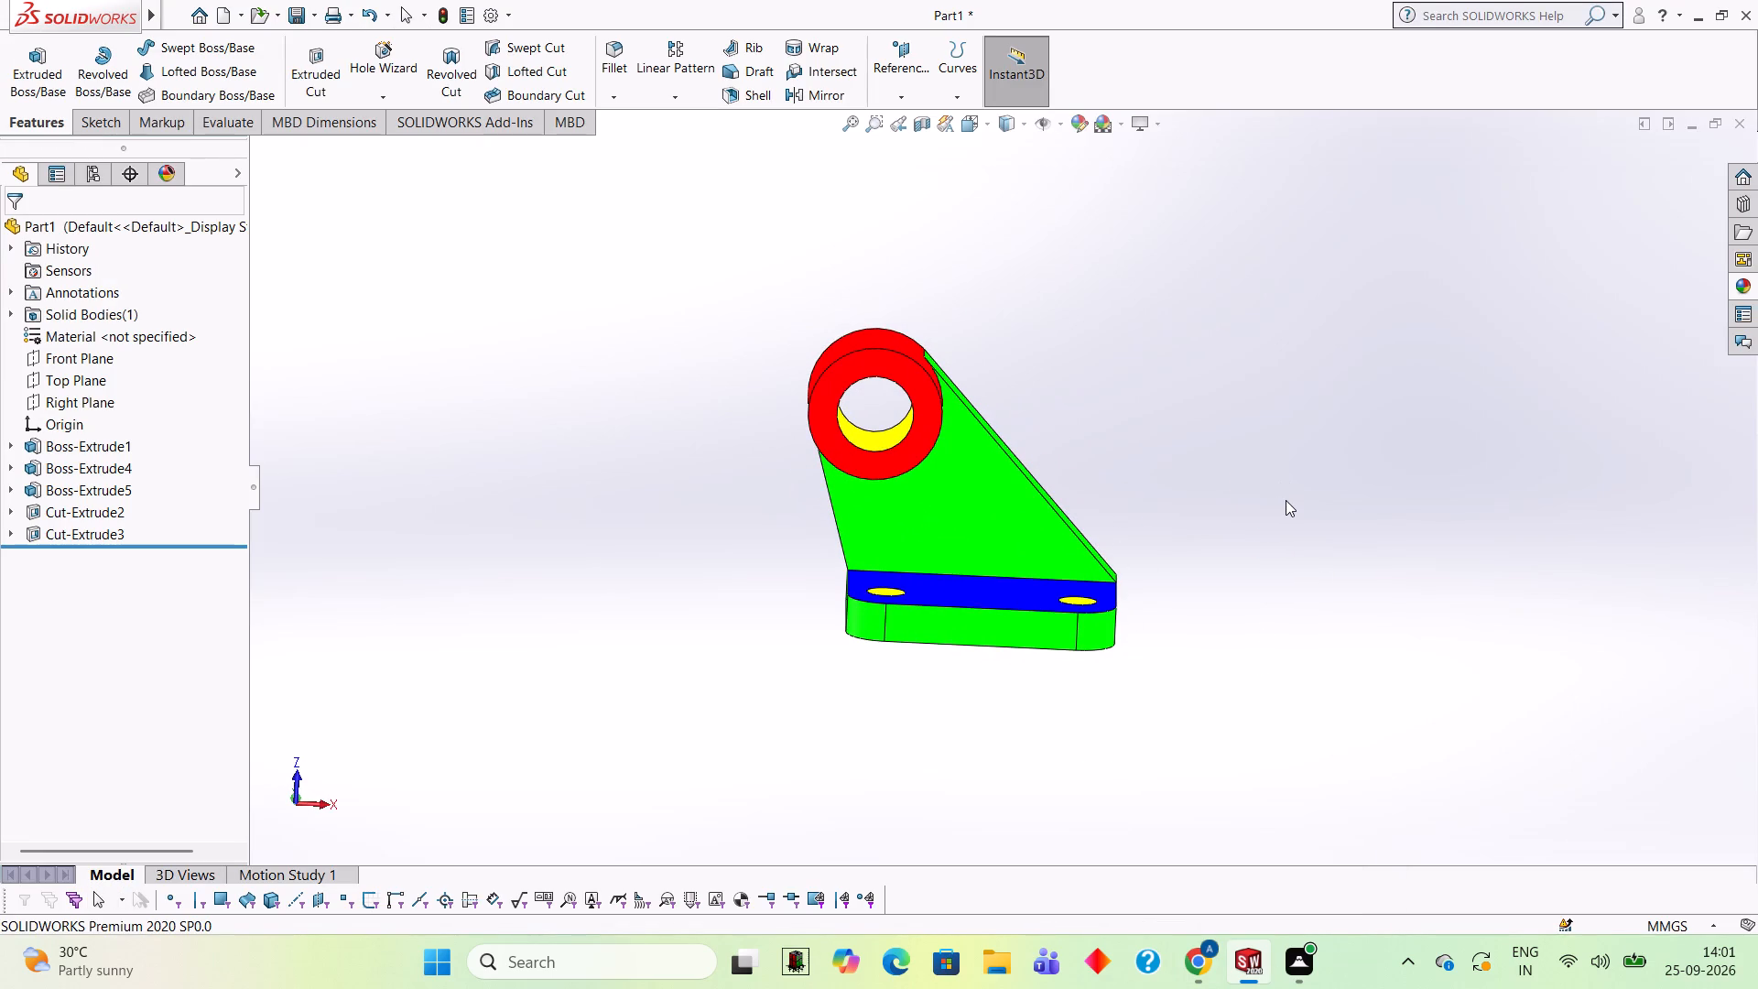
Save the bracket as a SOLIDWORKS part named 979797 in the Documents folder.
key("ctrl+s")
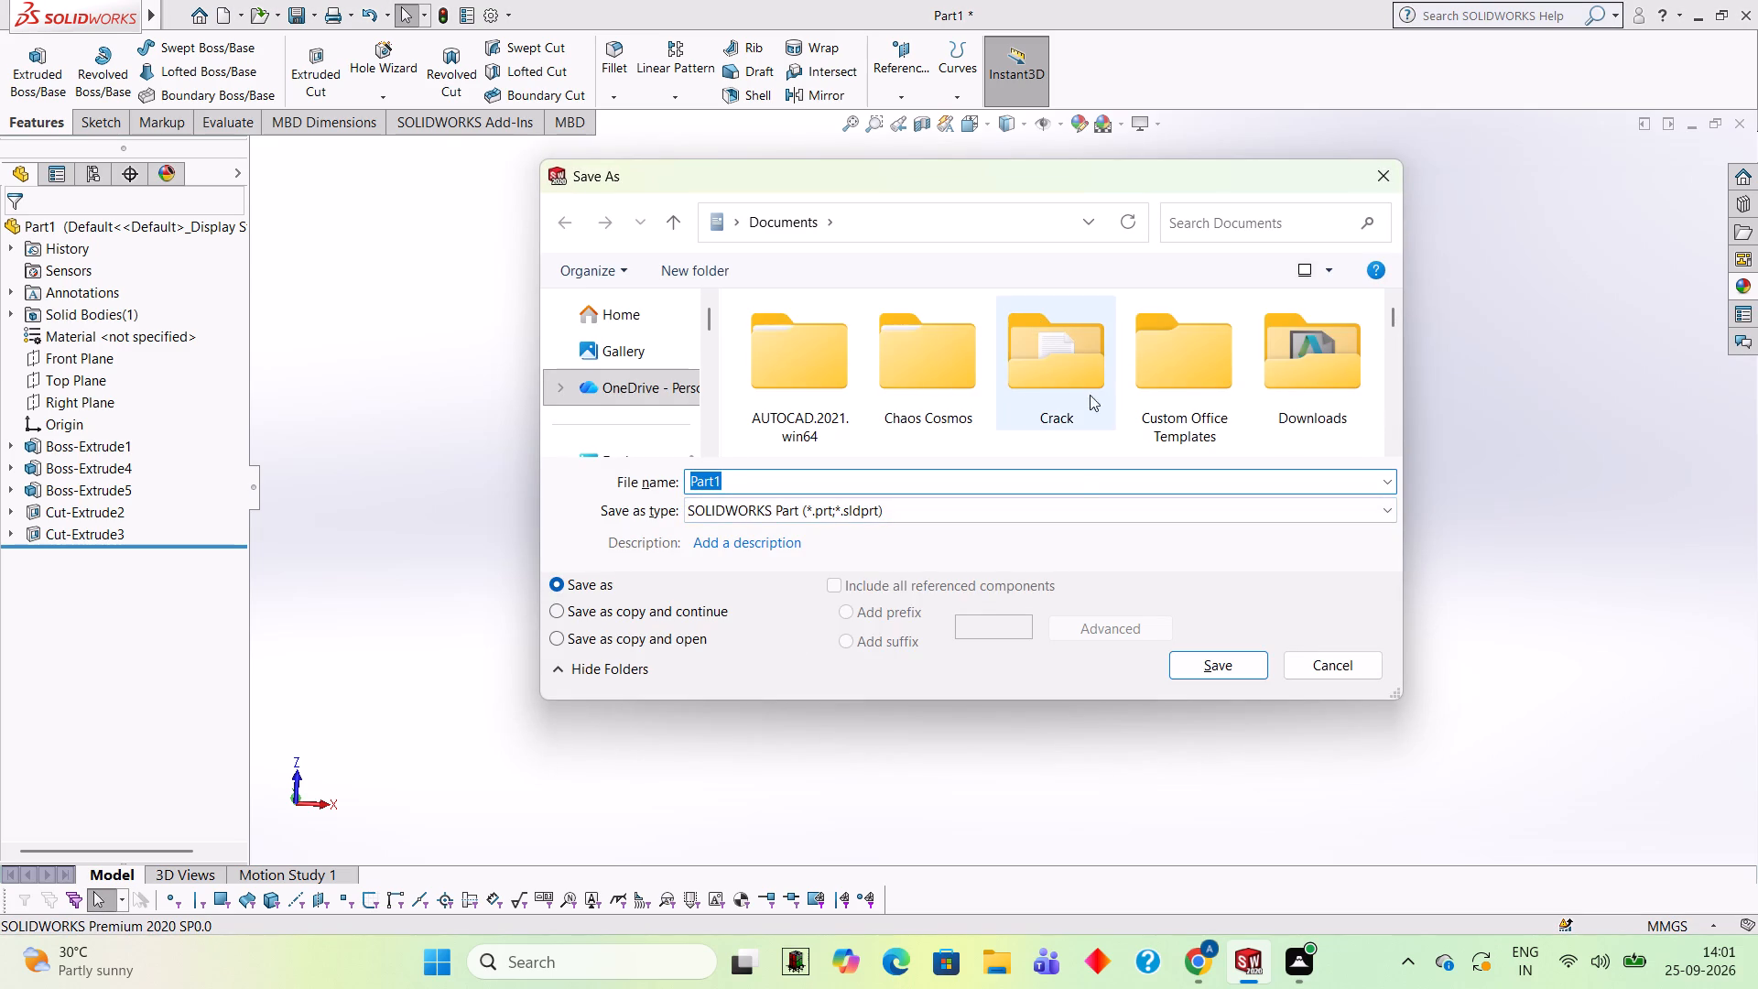
type("94")
key("BackSpace")
key("5")
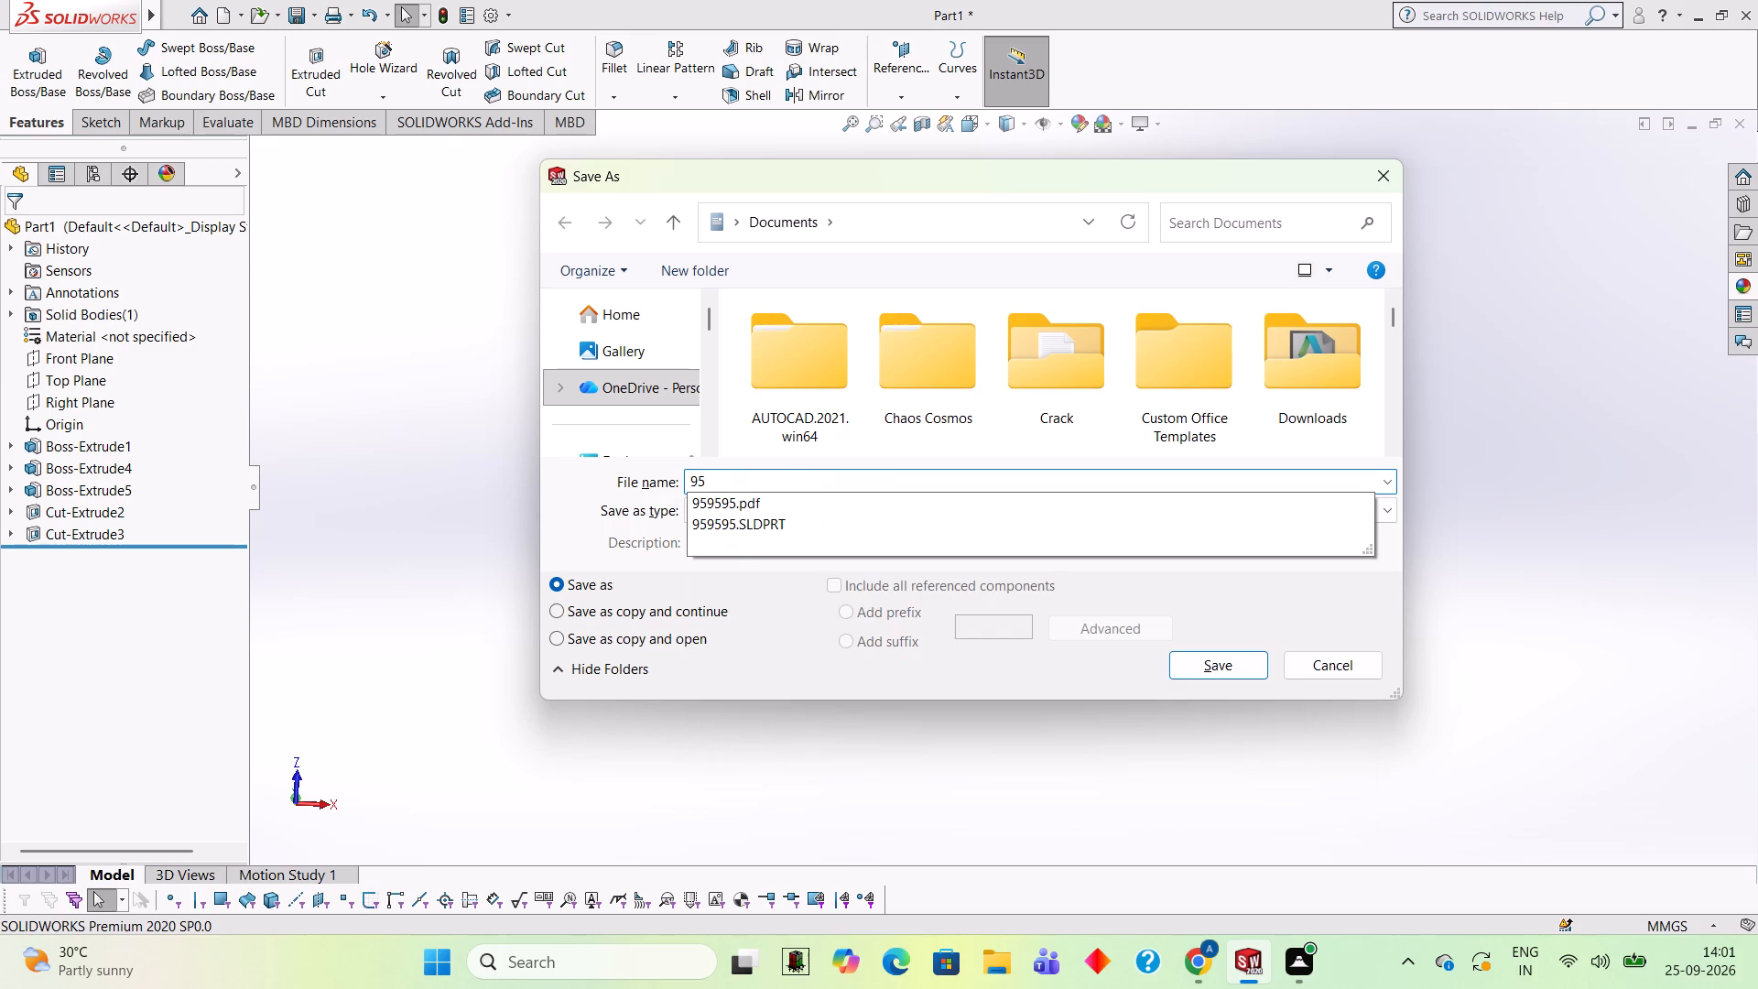
key("BackSpace")
key("6")
key("BackSpace")
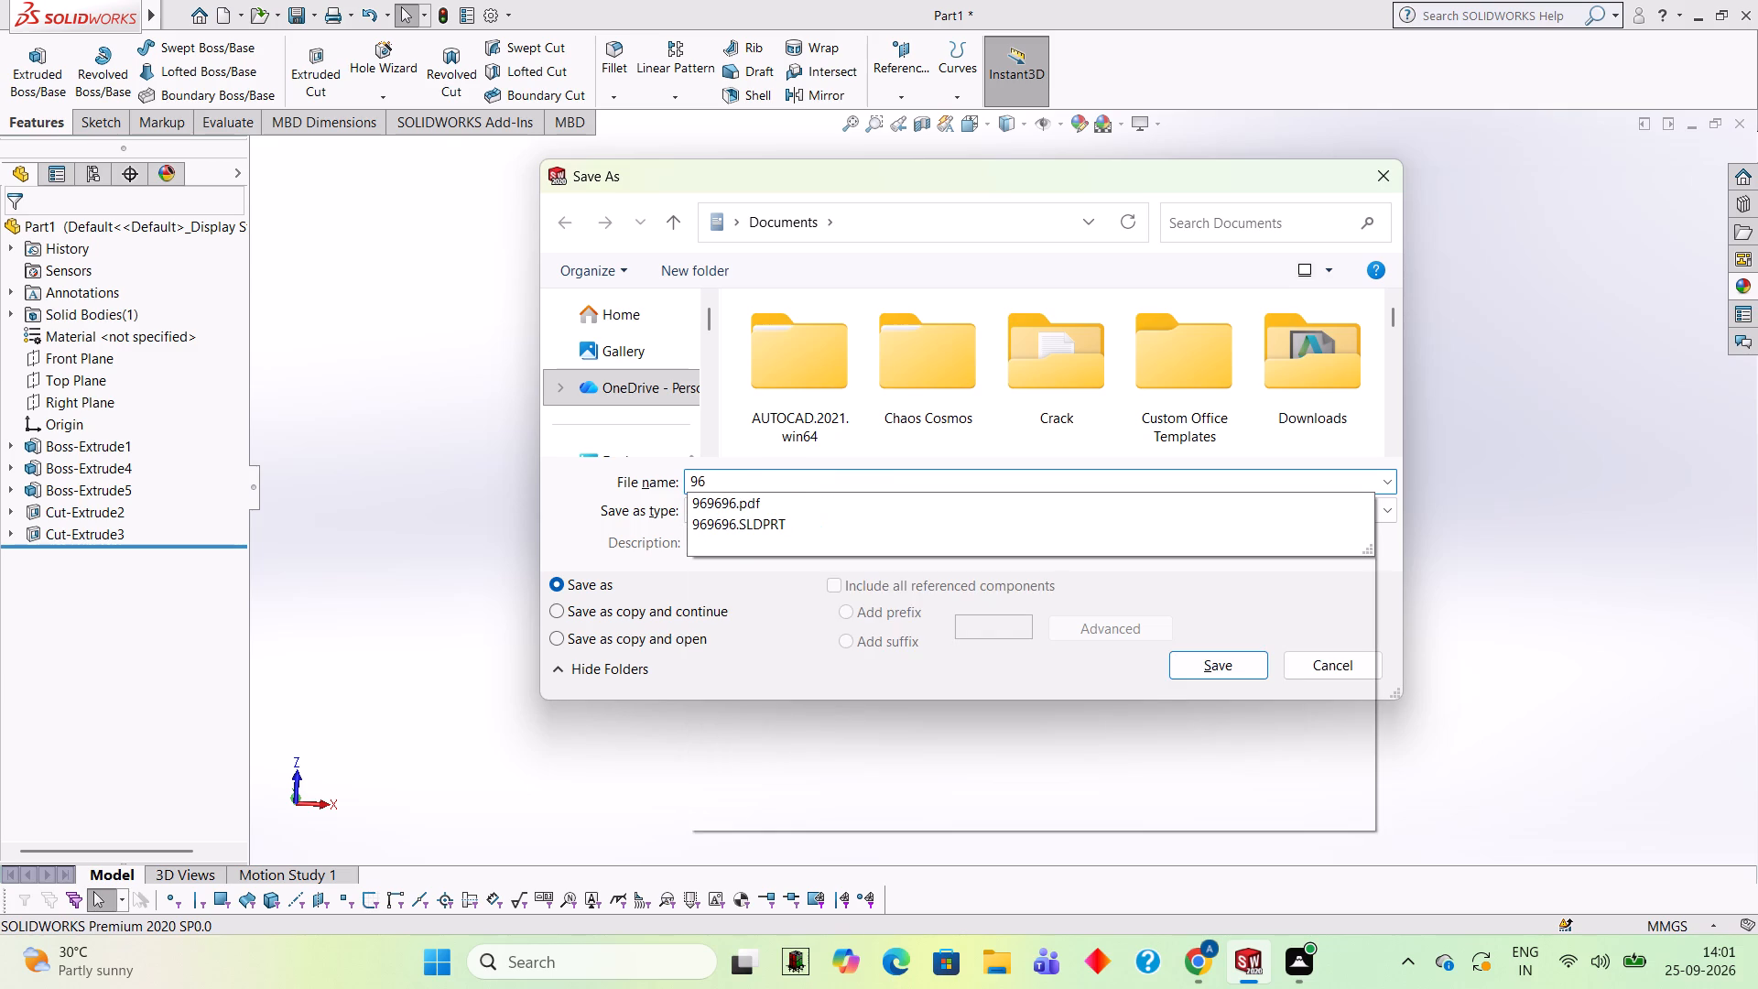
type("79797")
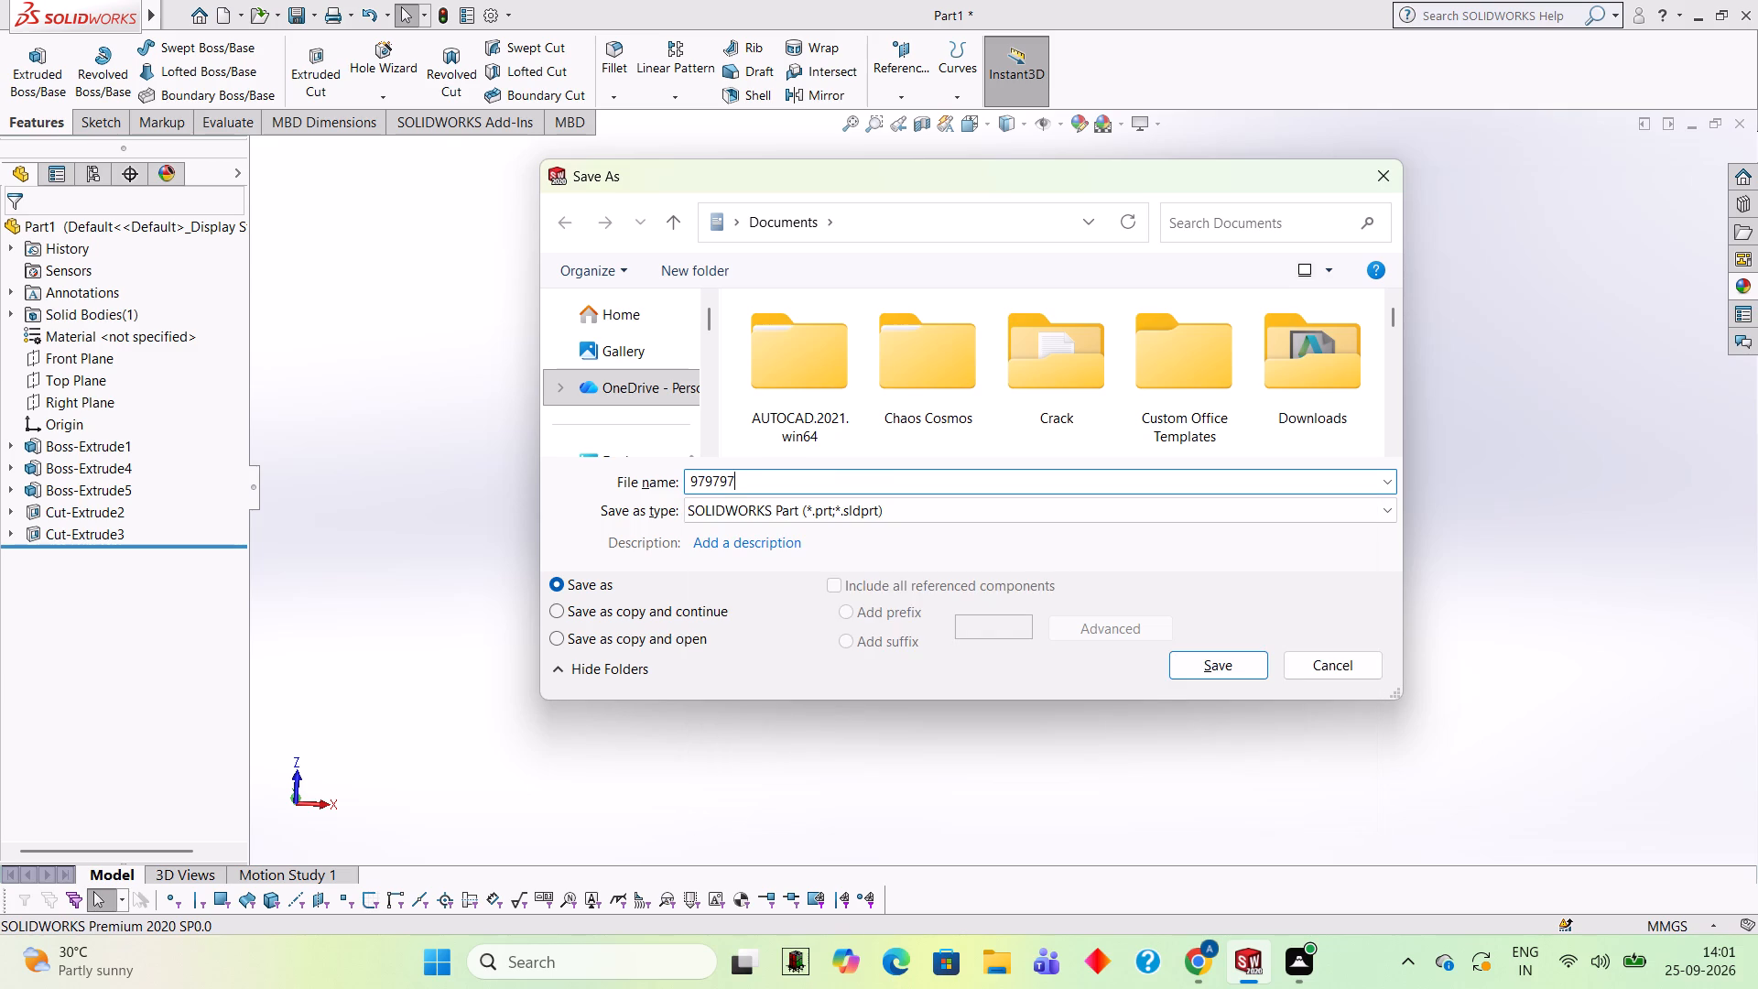
left_click(1205, 667)
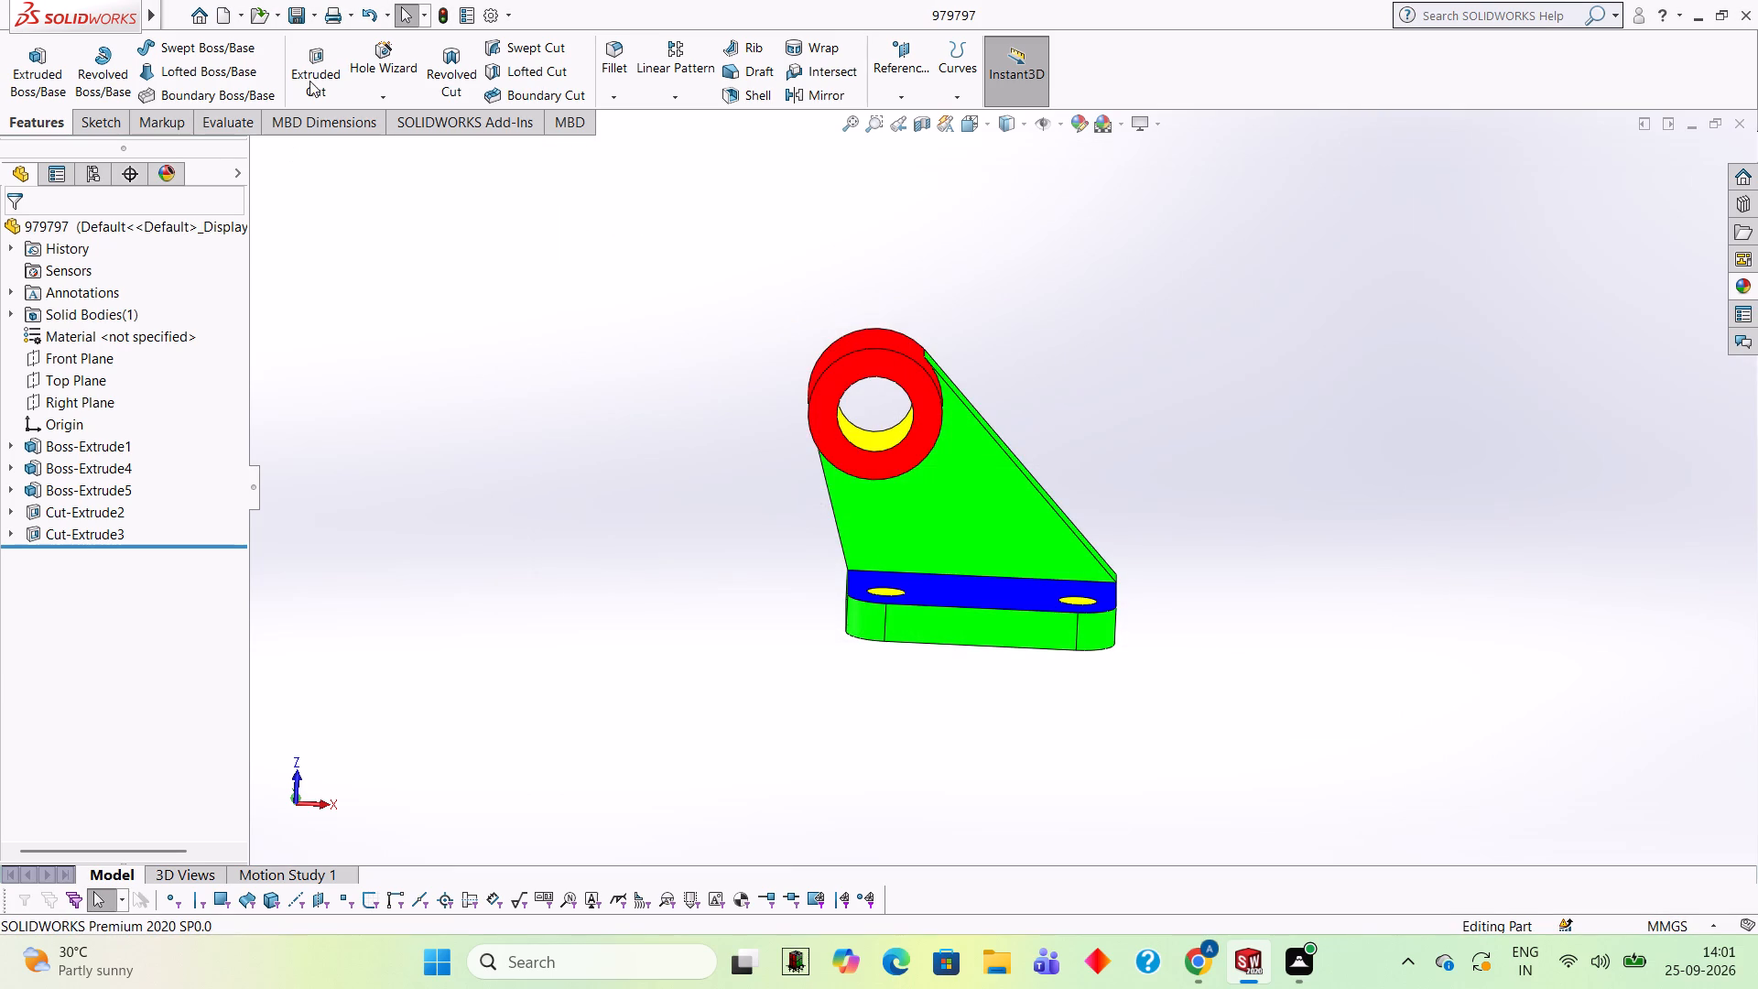
Save a copy of the bracket in Adobe Portable Document Format (*.pdf) as 979797 in the Documents folder.
left_click(309, 23)
left_click(337, 65)
left_click(877, 516)
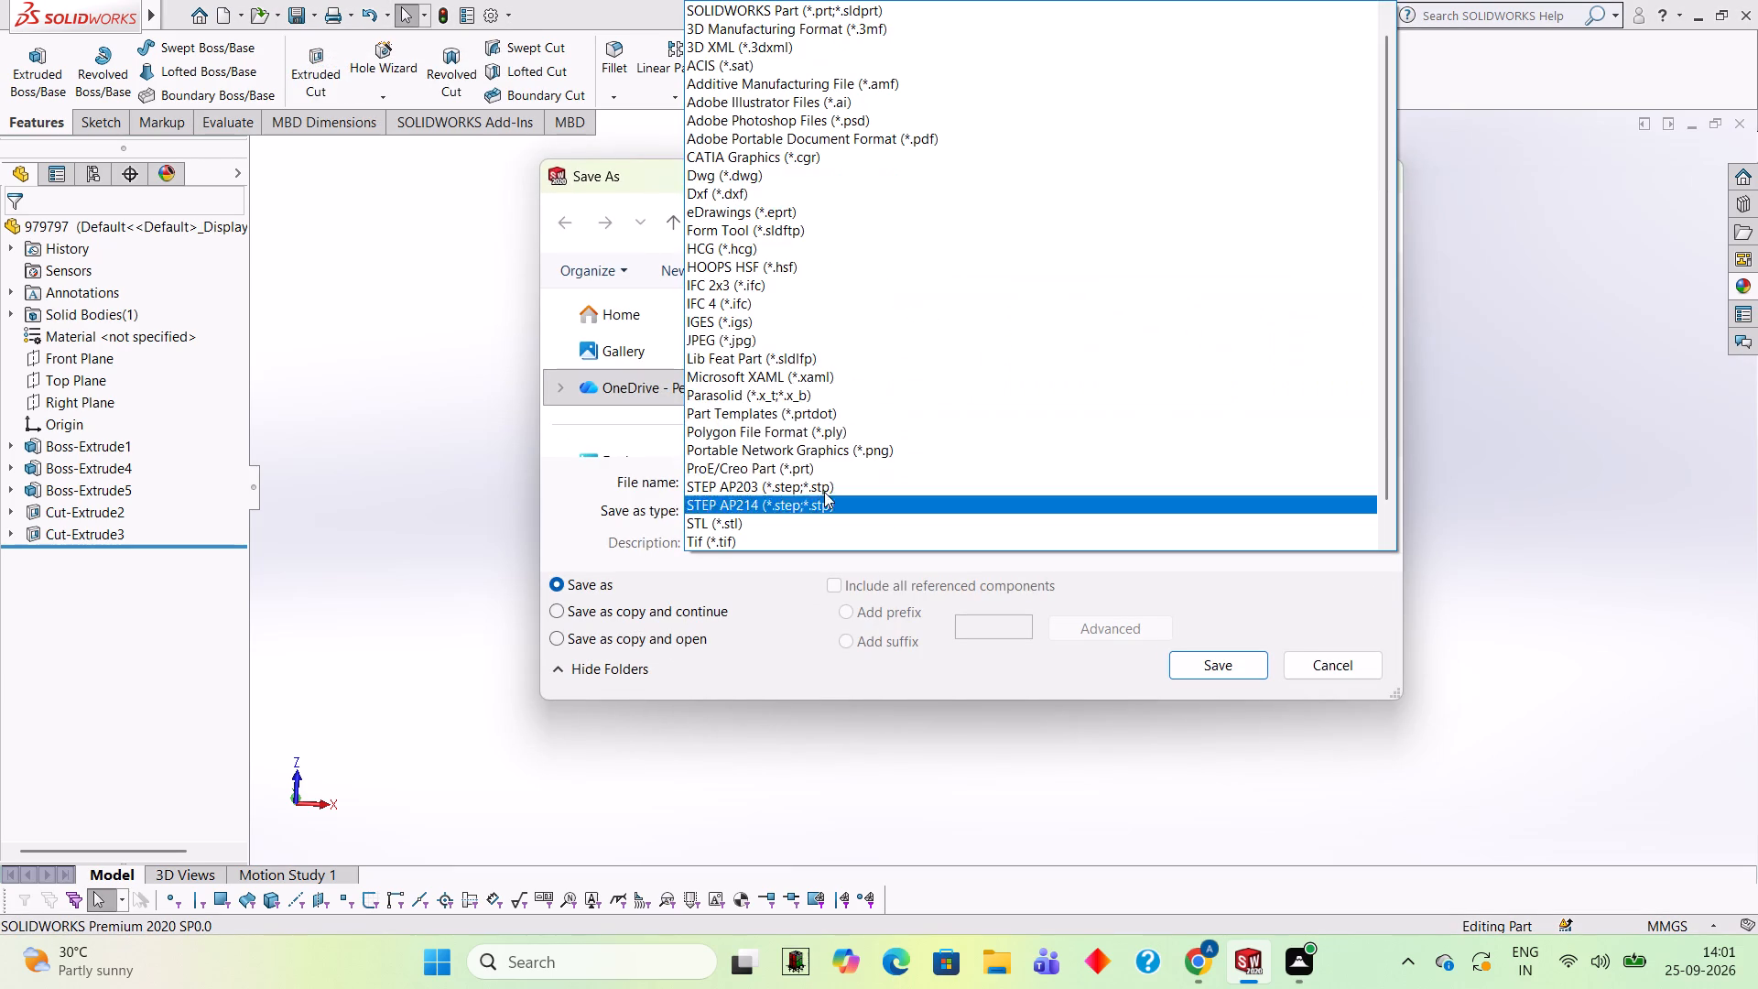
left_click(806, 145)
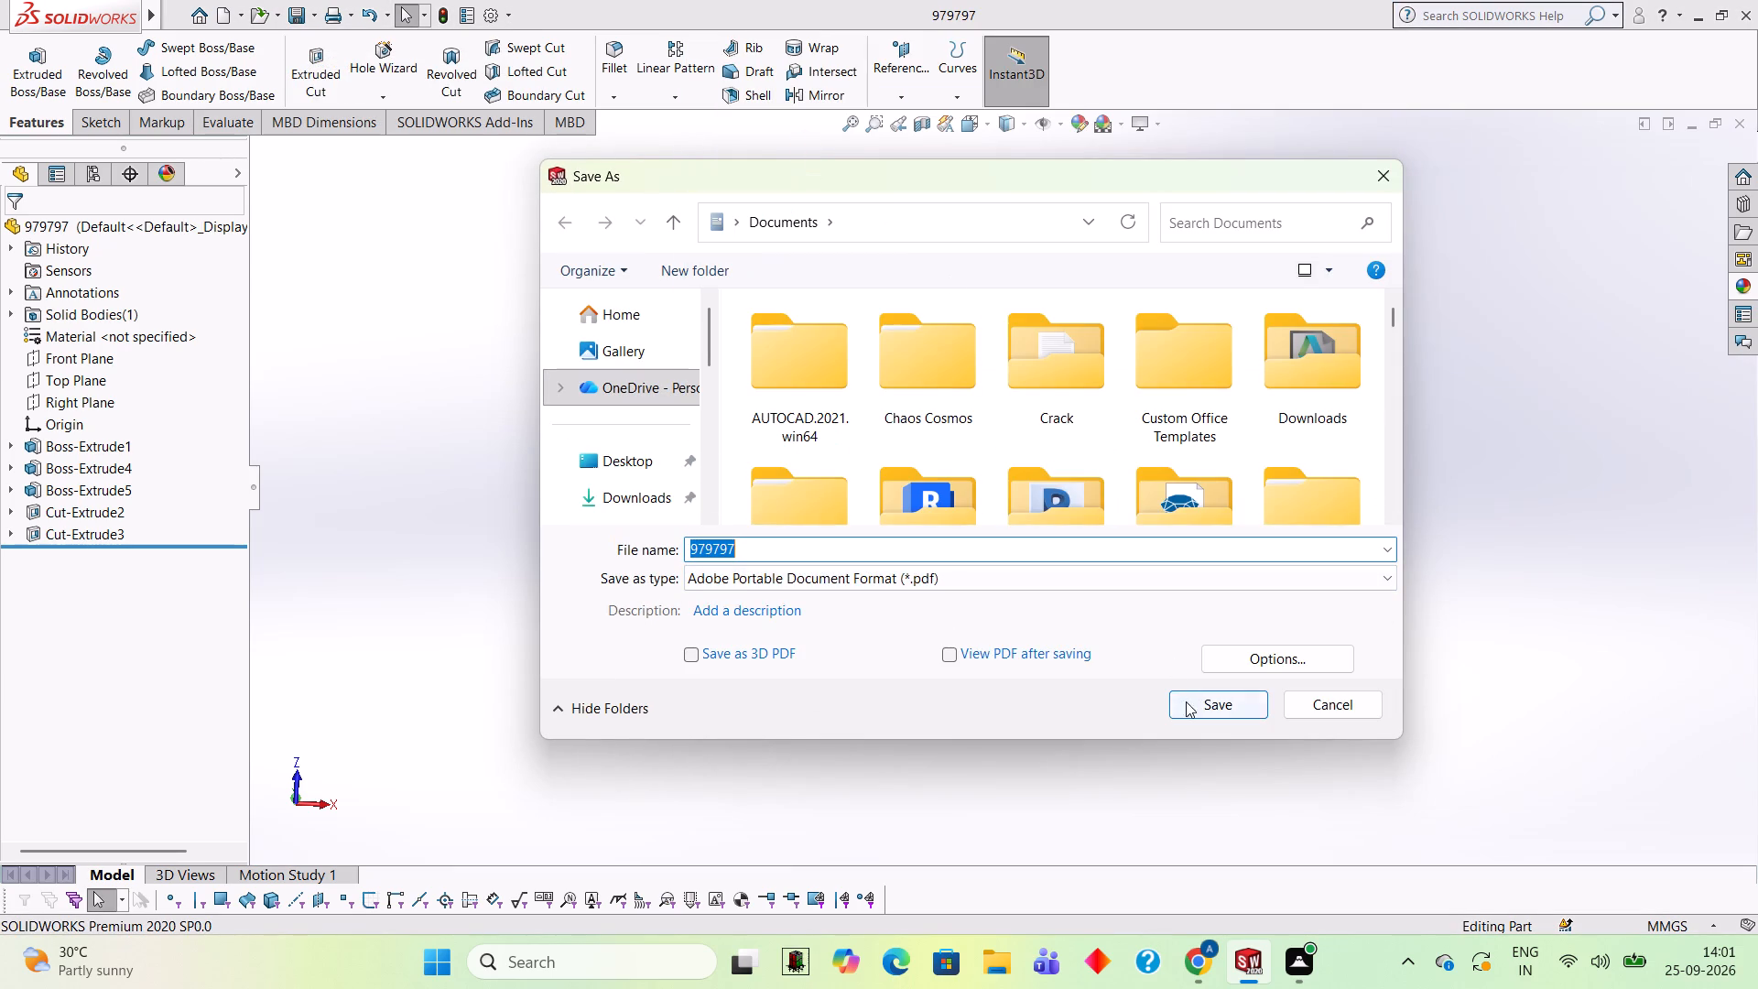
left_click(1186, 701)
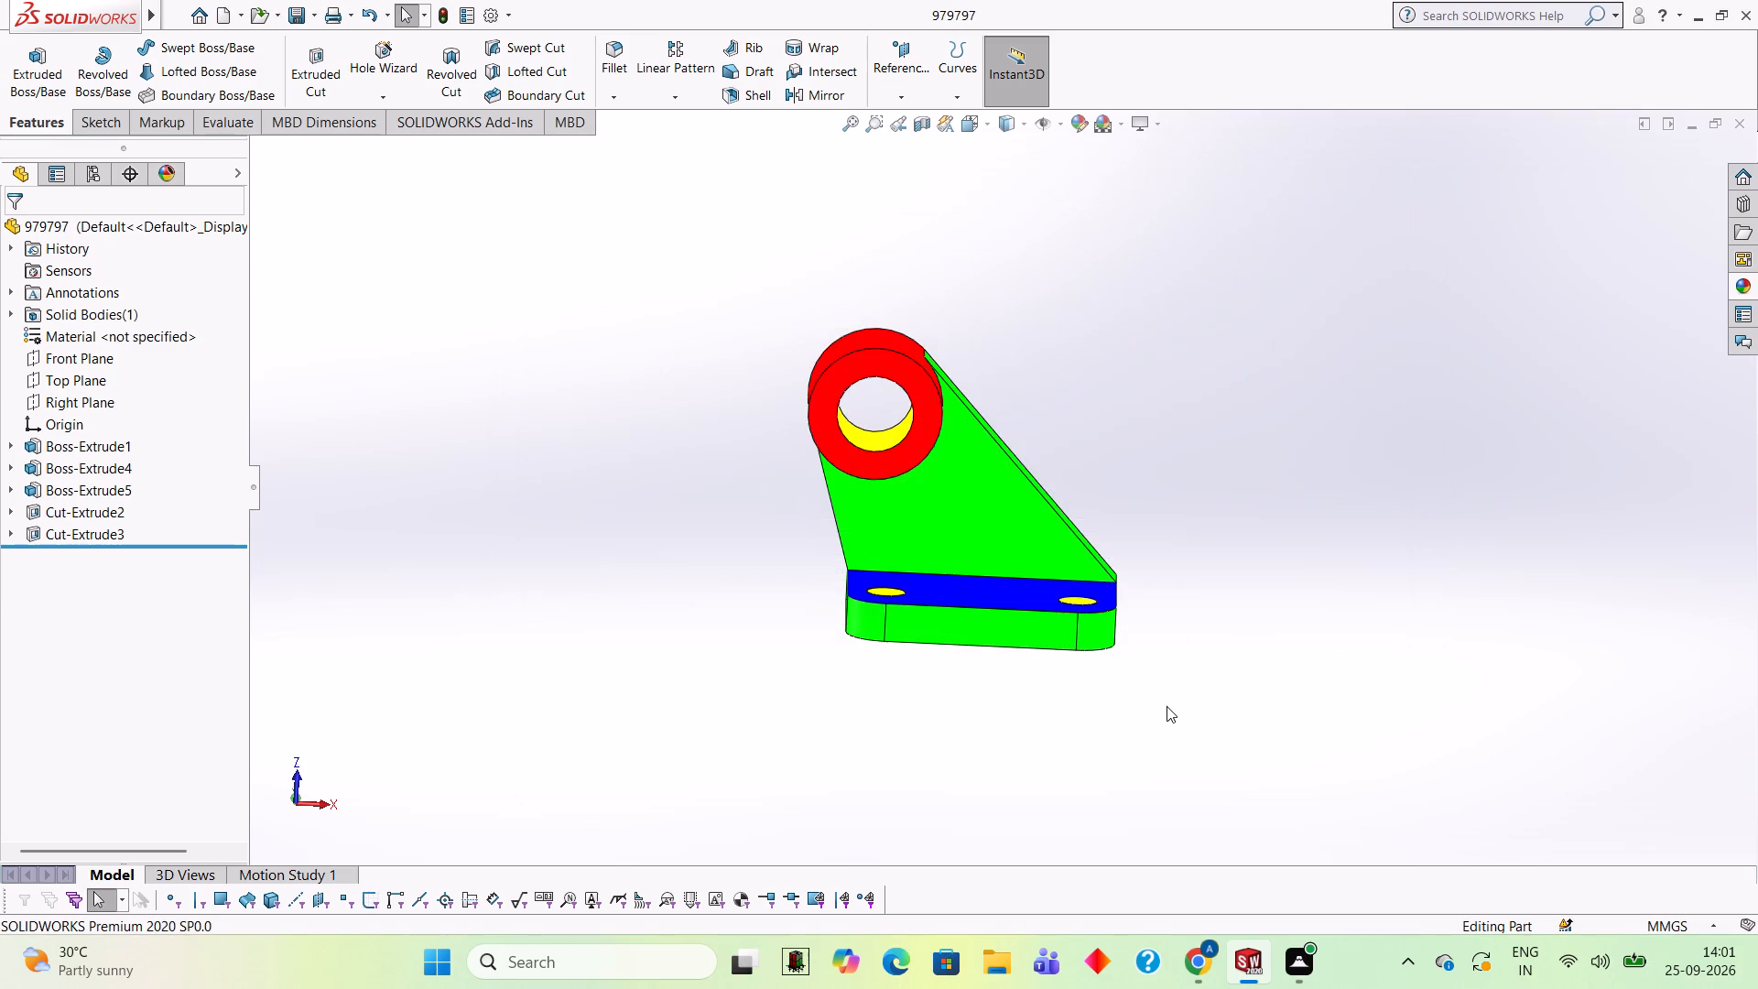